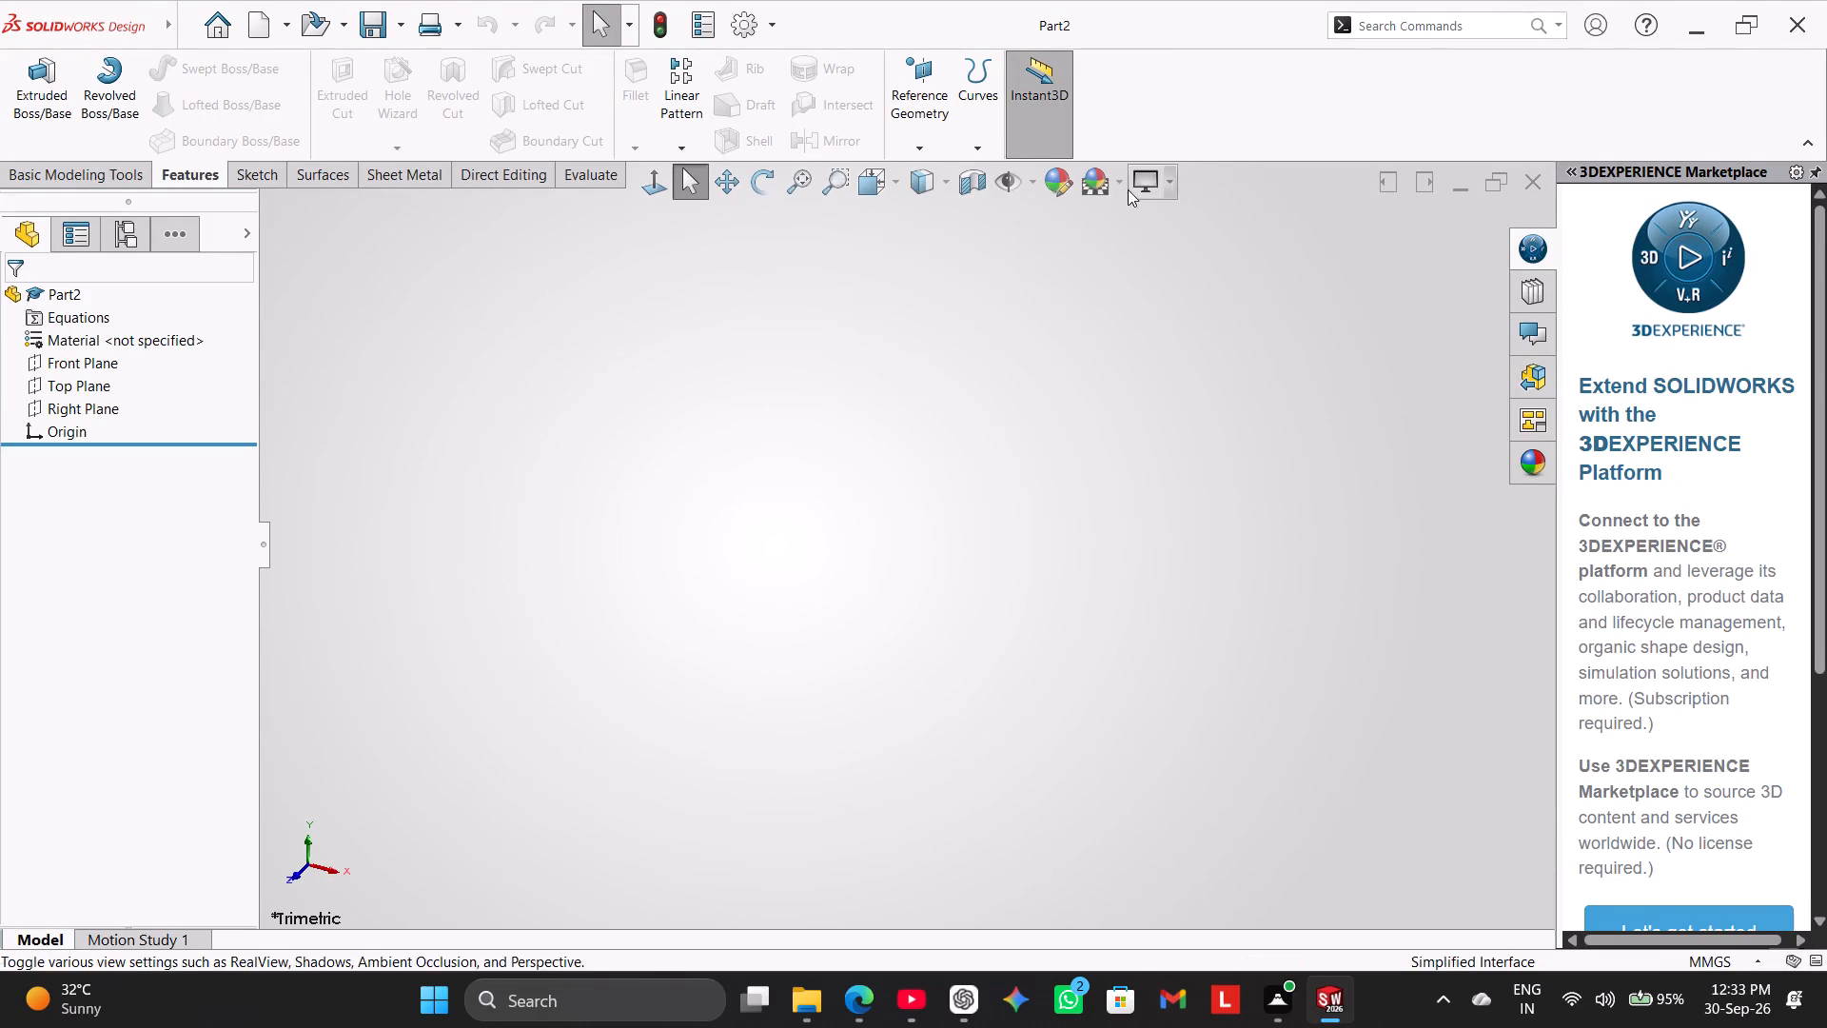
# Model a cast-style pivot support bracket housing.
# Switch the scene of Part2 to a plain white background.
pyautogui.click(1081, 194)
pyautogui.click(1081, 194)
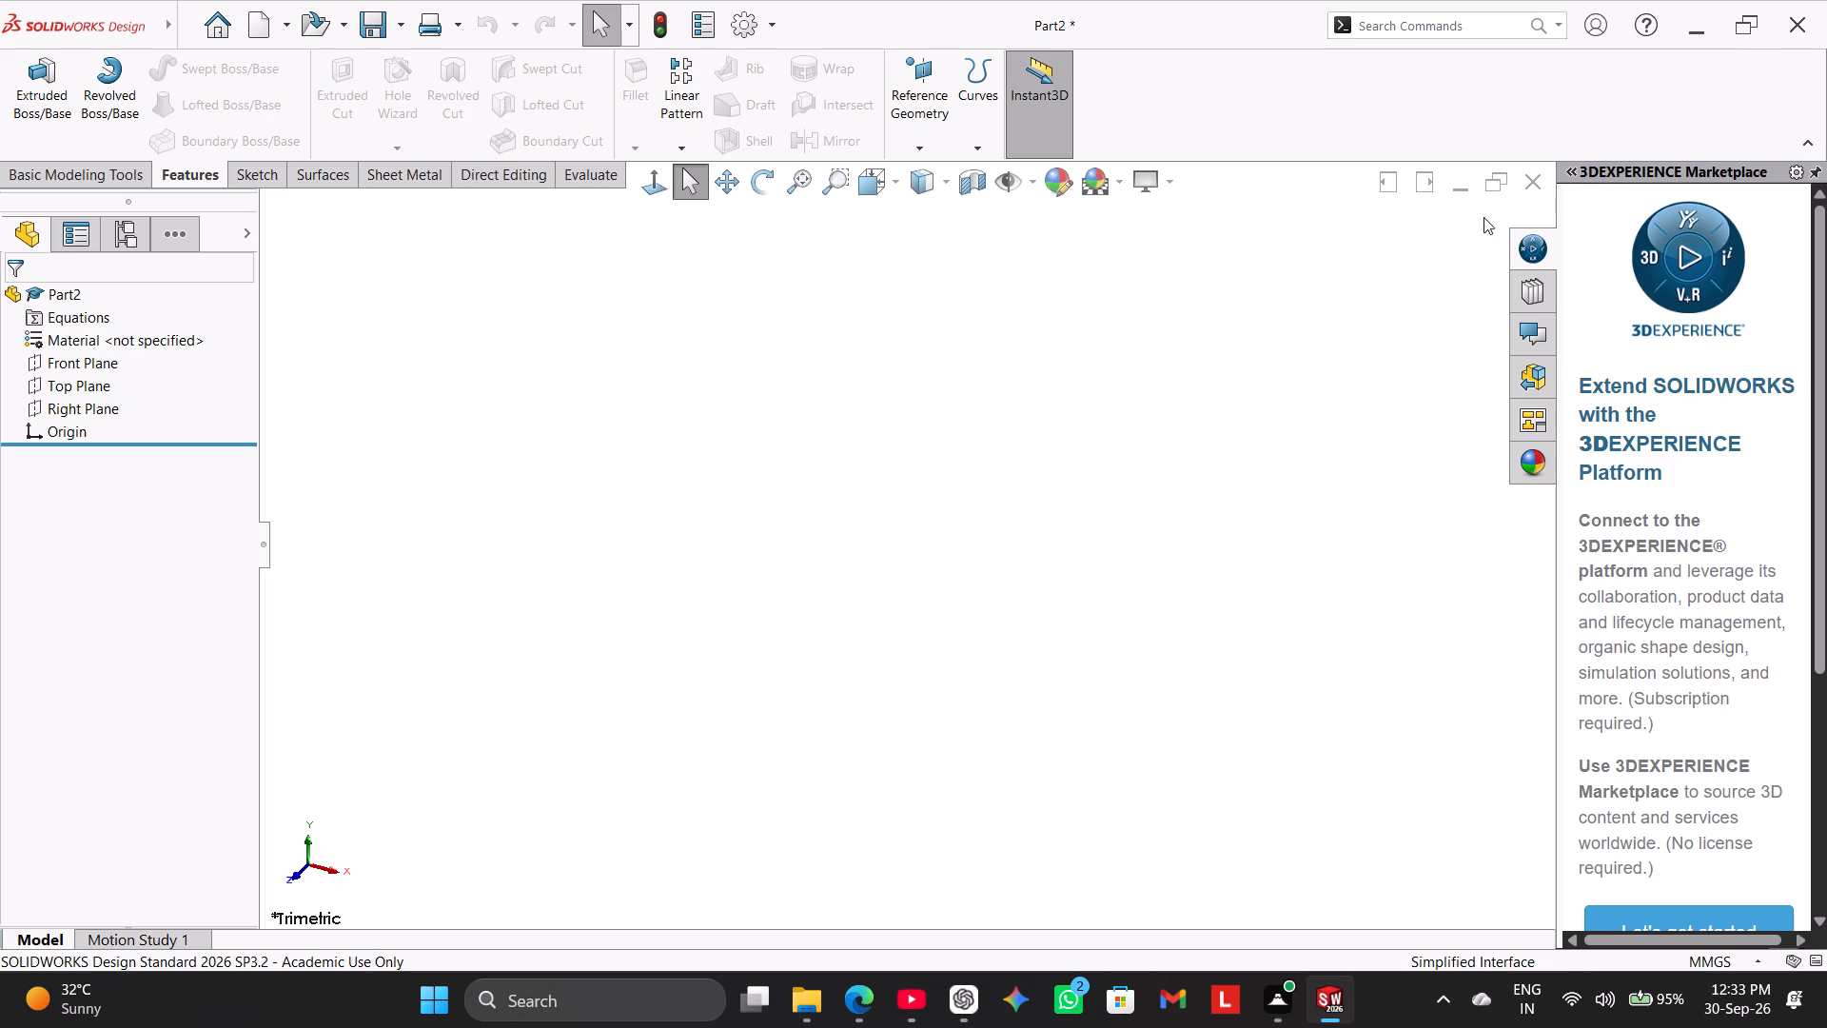
# Close the open documents Part2 and Part1 without saving their changes.
pyautogui.click(1544, 181)
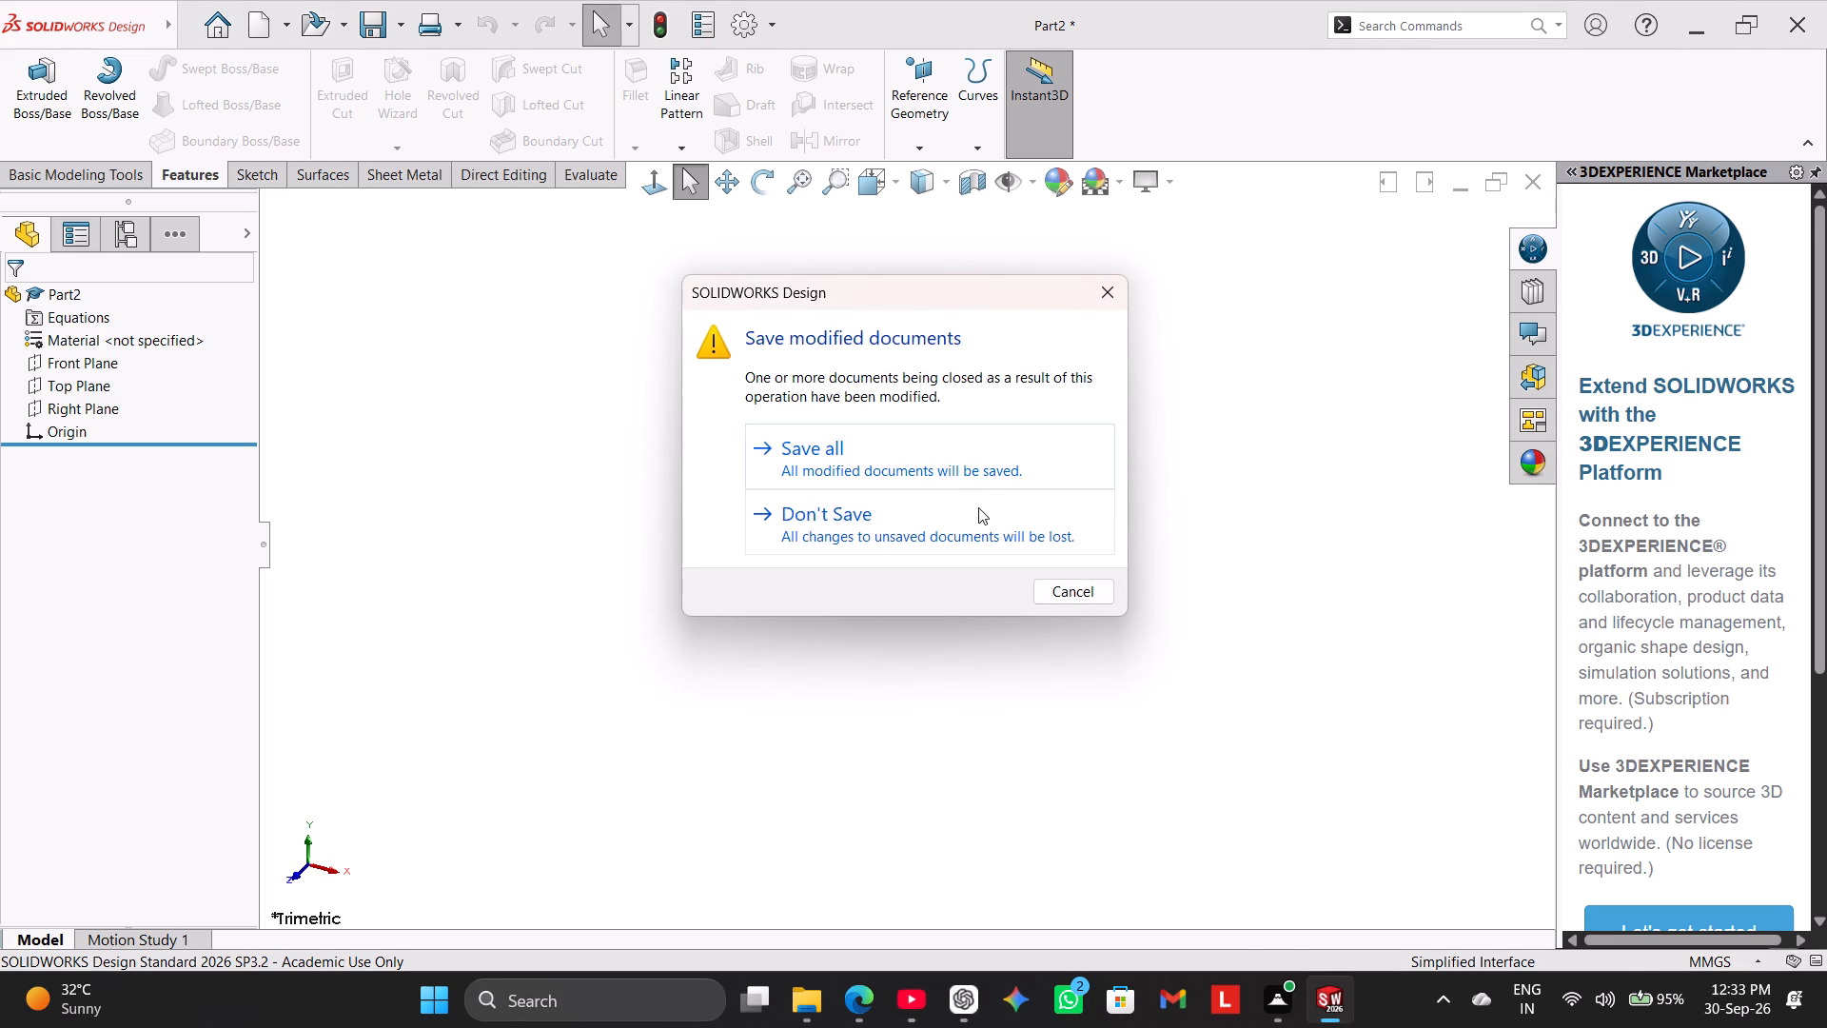
pyautogui.click(978, 507)
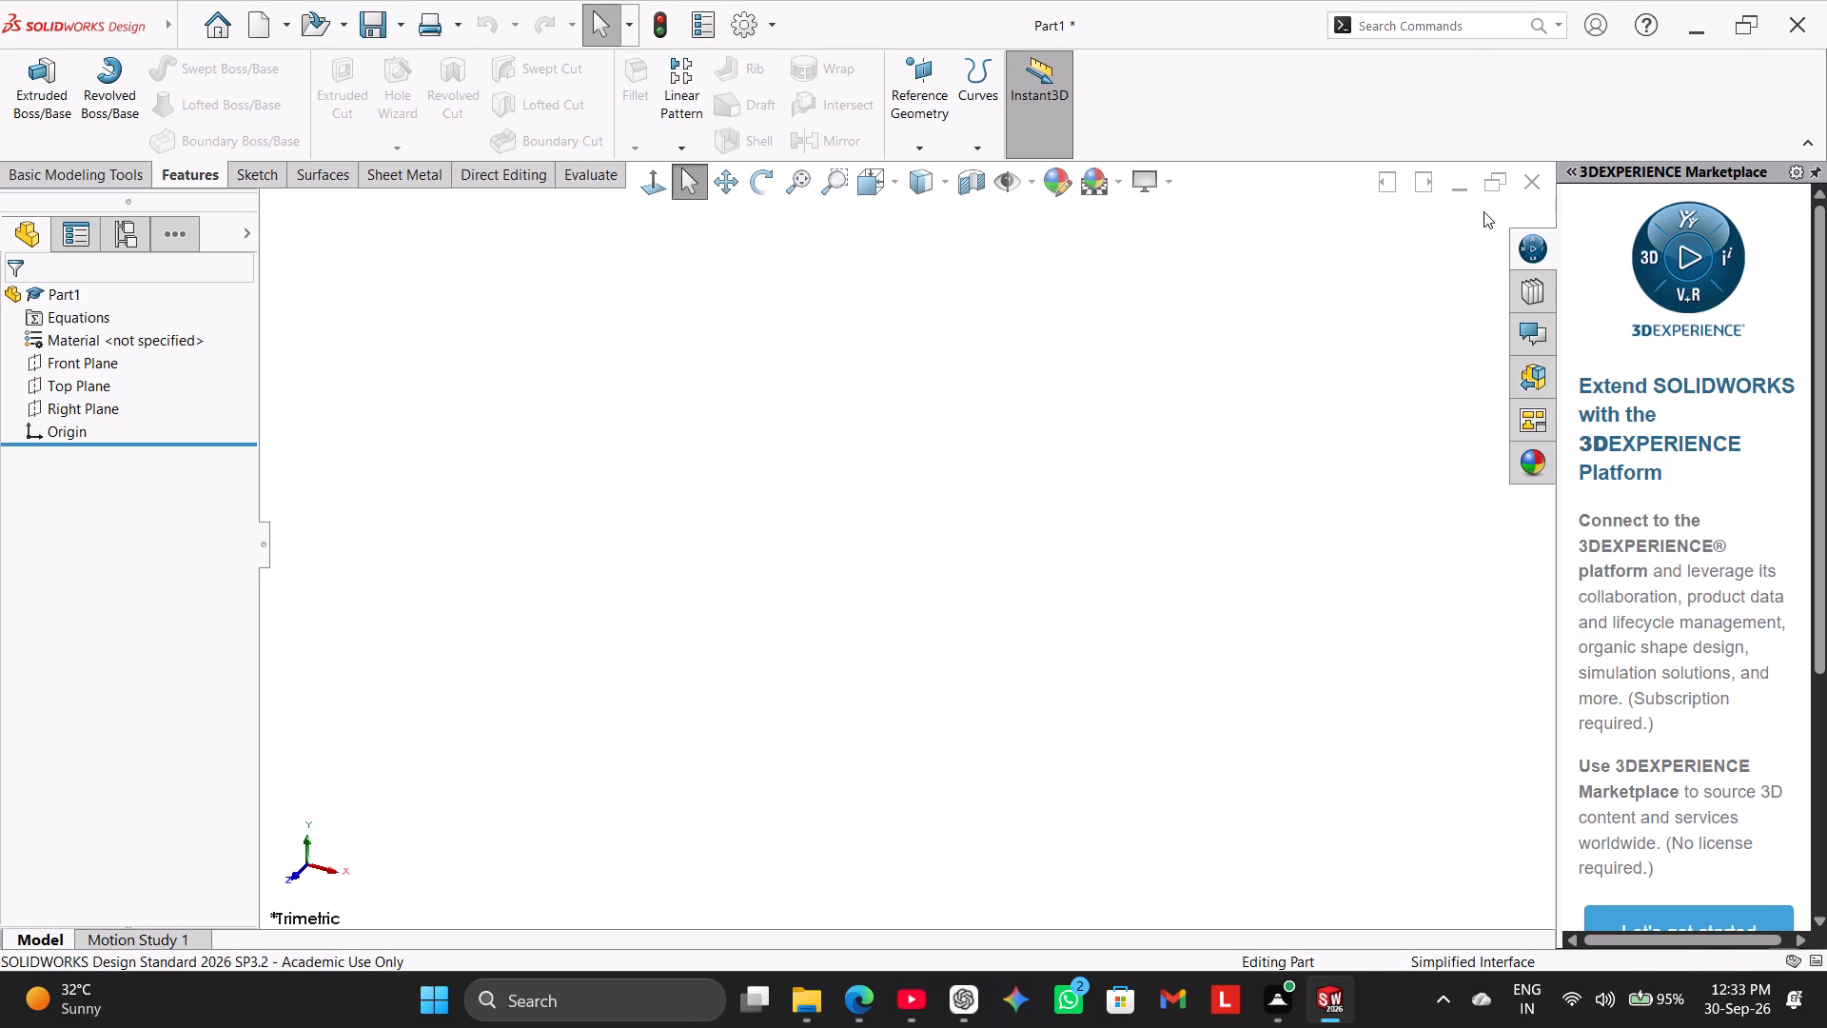
pyautogui.click(1522, 188)
pyautogui.click(1027, 517)
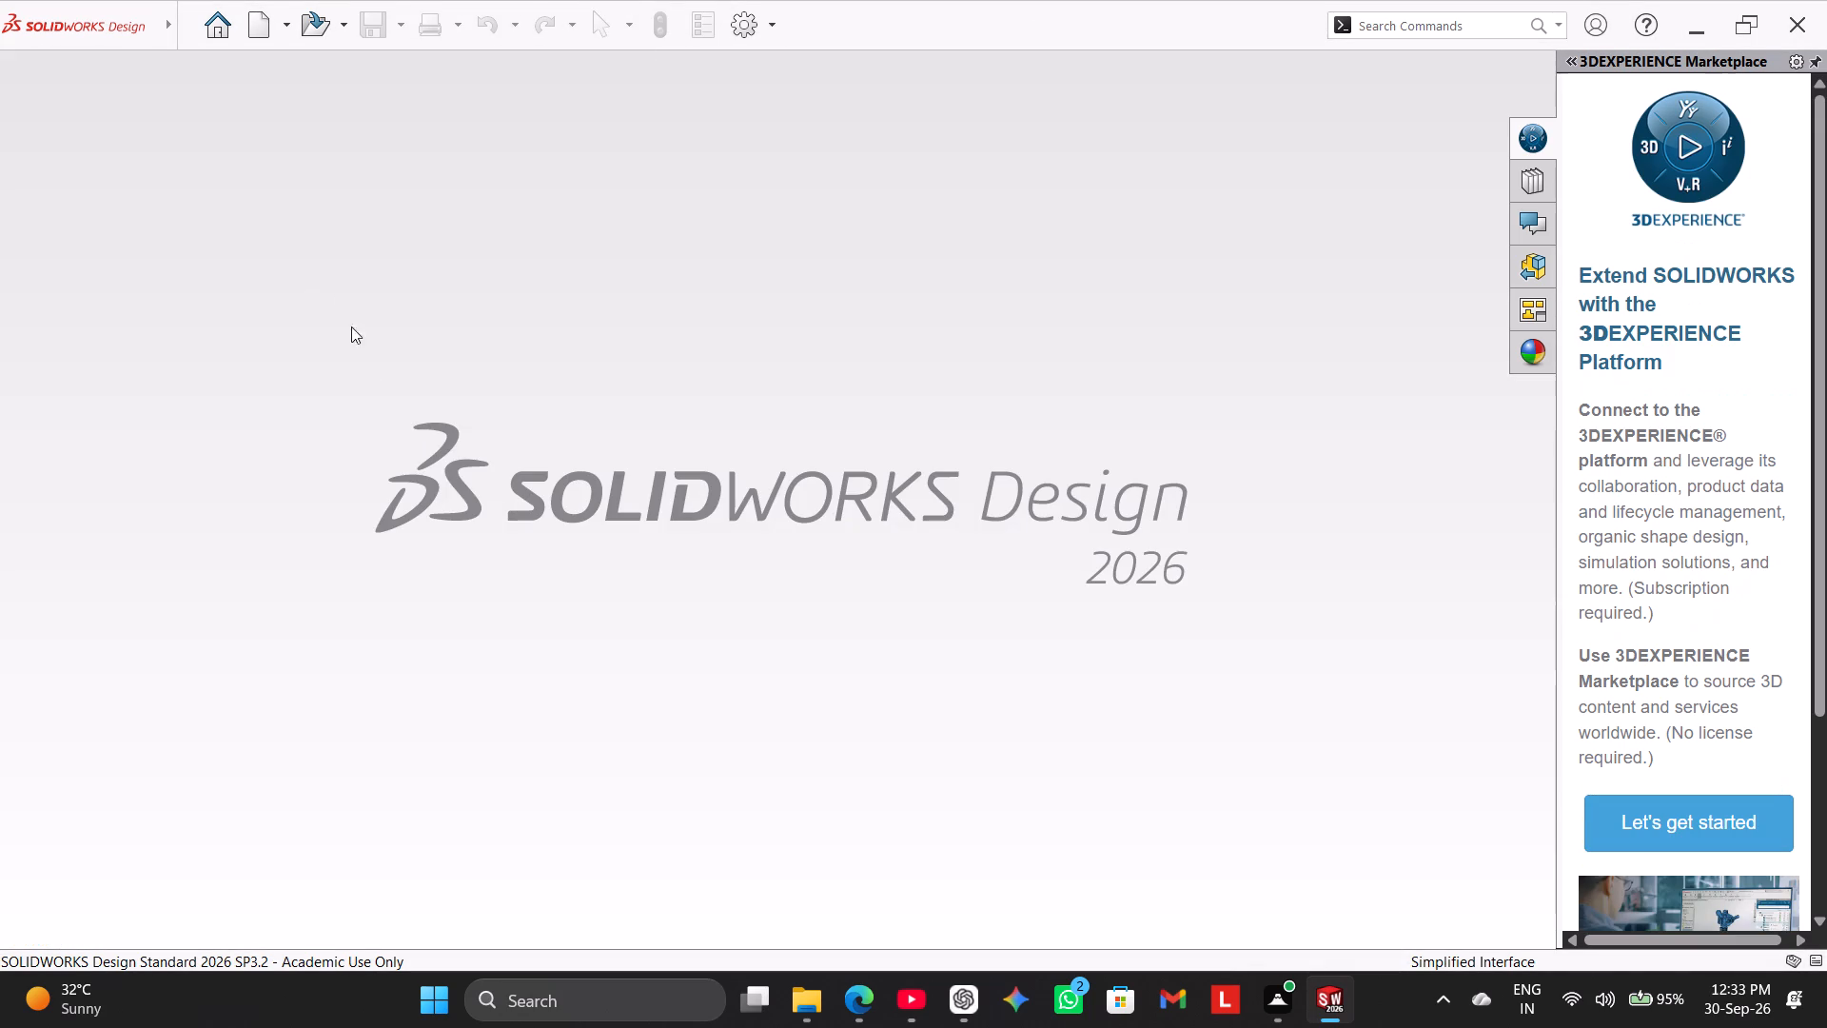
# Create a new part document and set its unit system to MMGS (millimeter, gram, second).
pyautogui.click(259, 30)
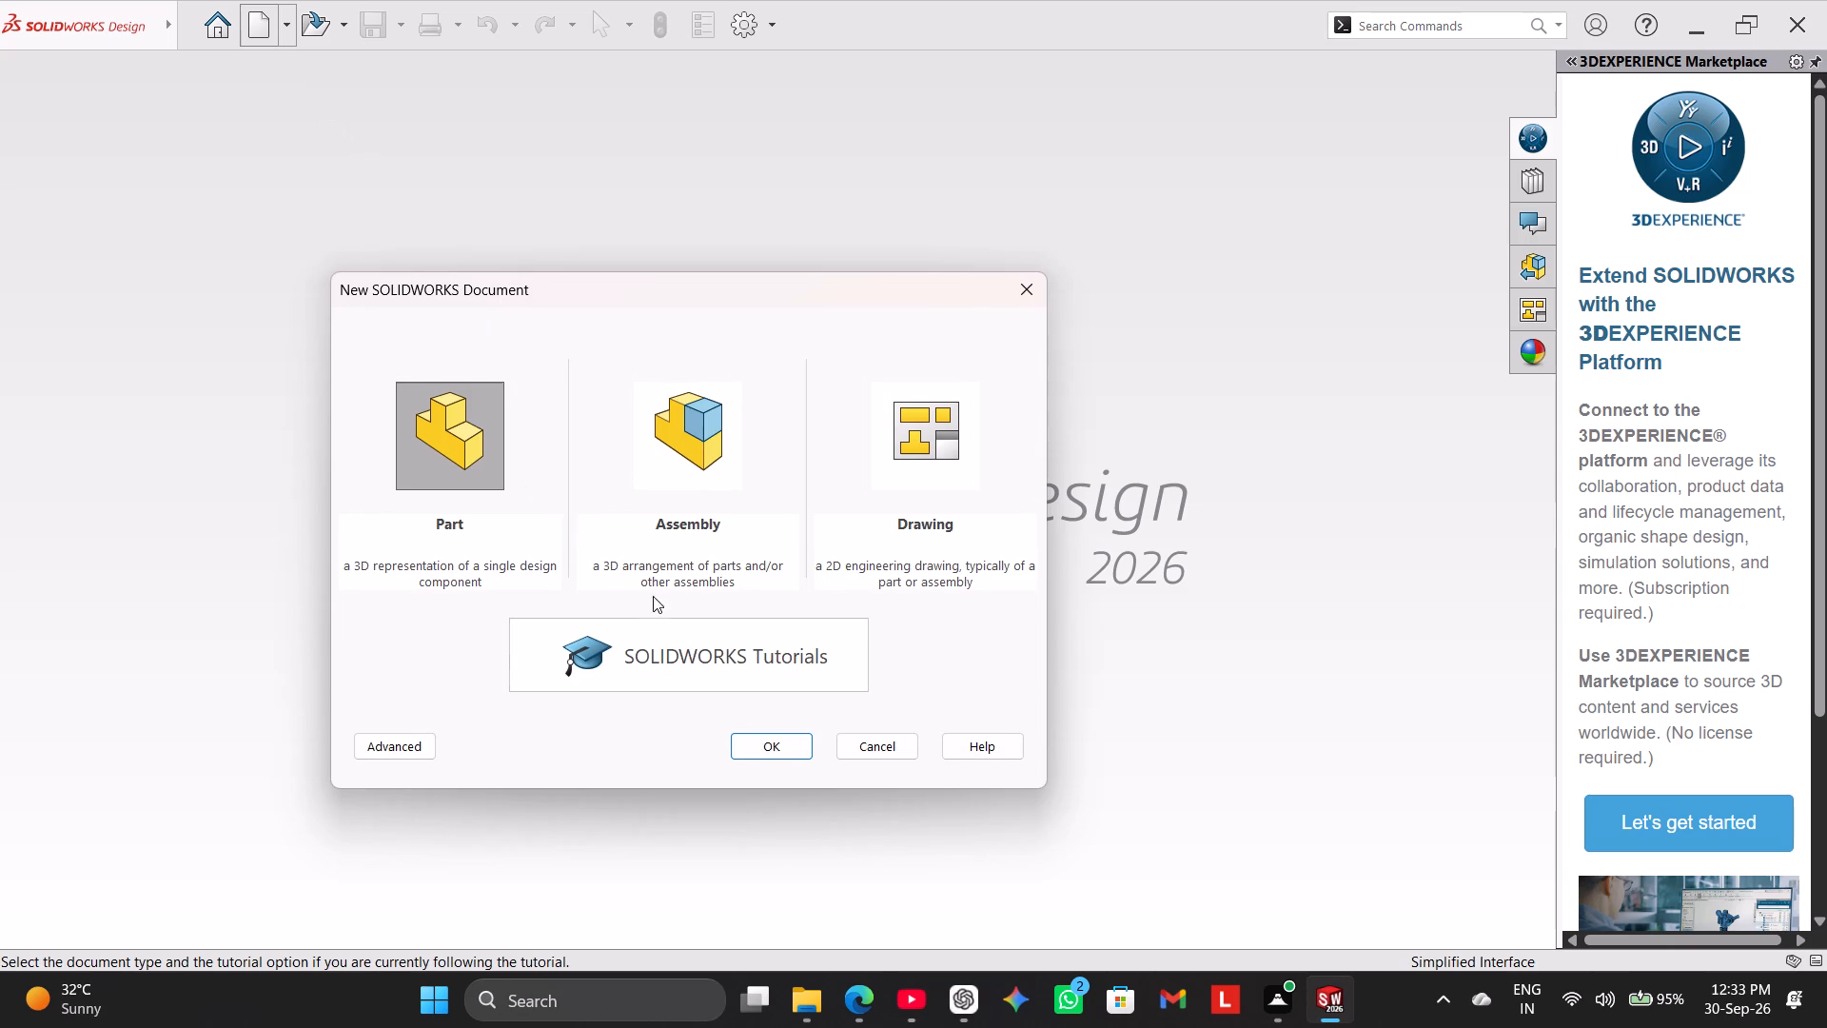
pyautogui.click(786, 744)
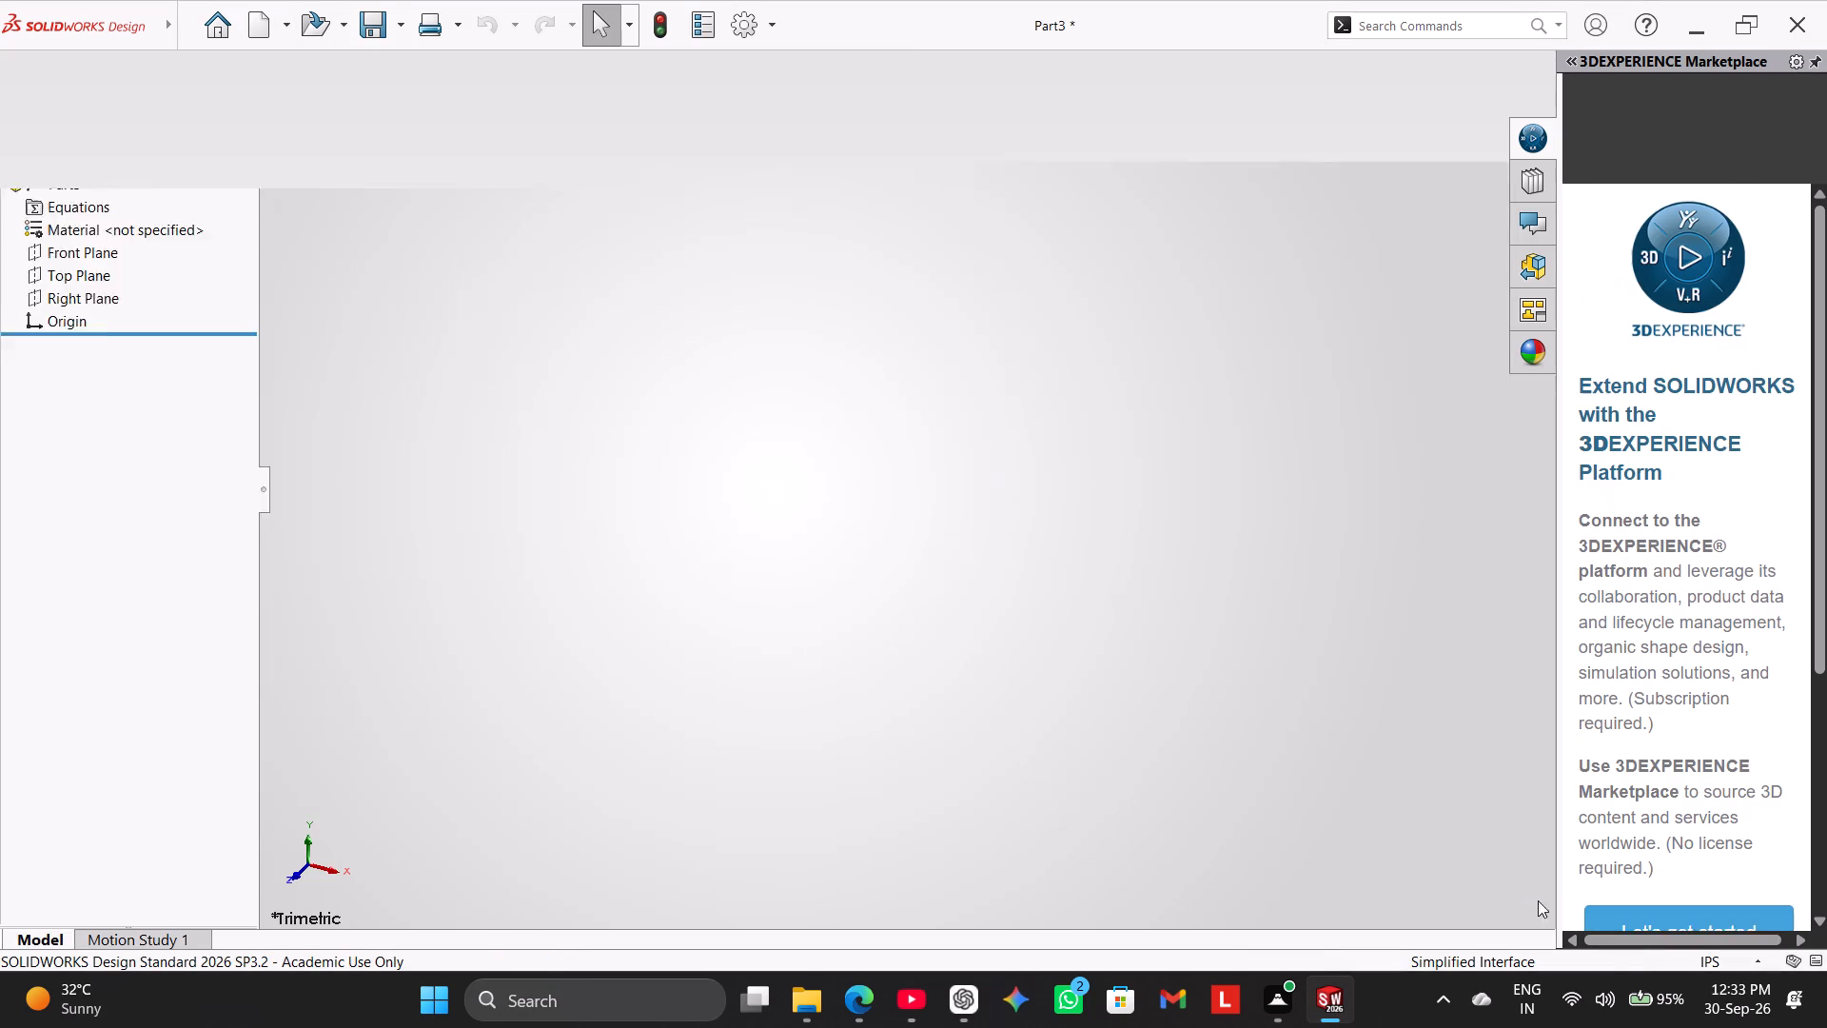
pyautogui.click(1658, 963)
pyautogui.click(1696, 953)
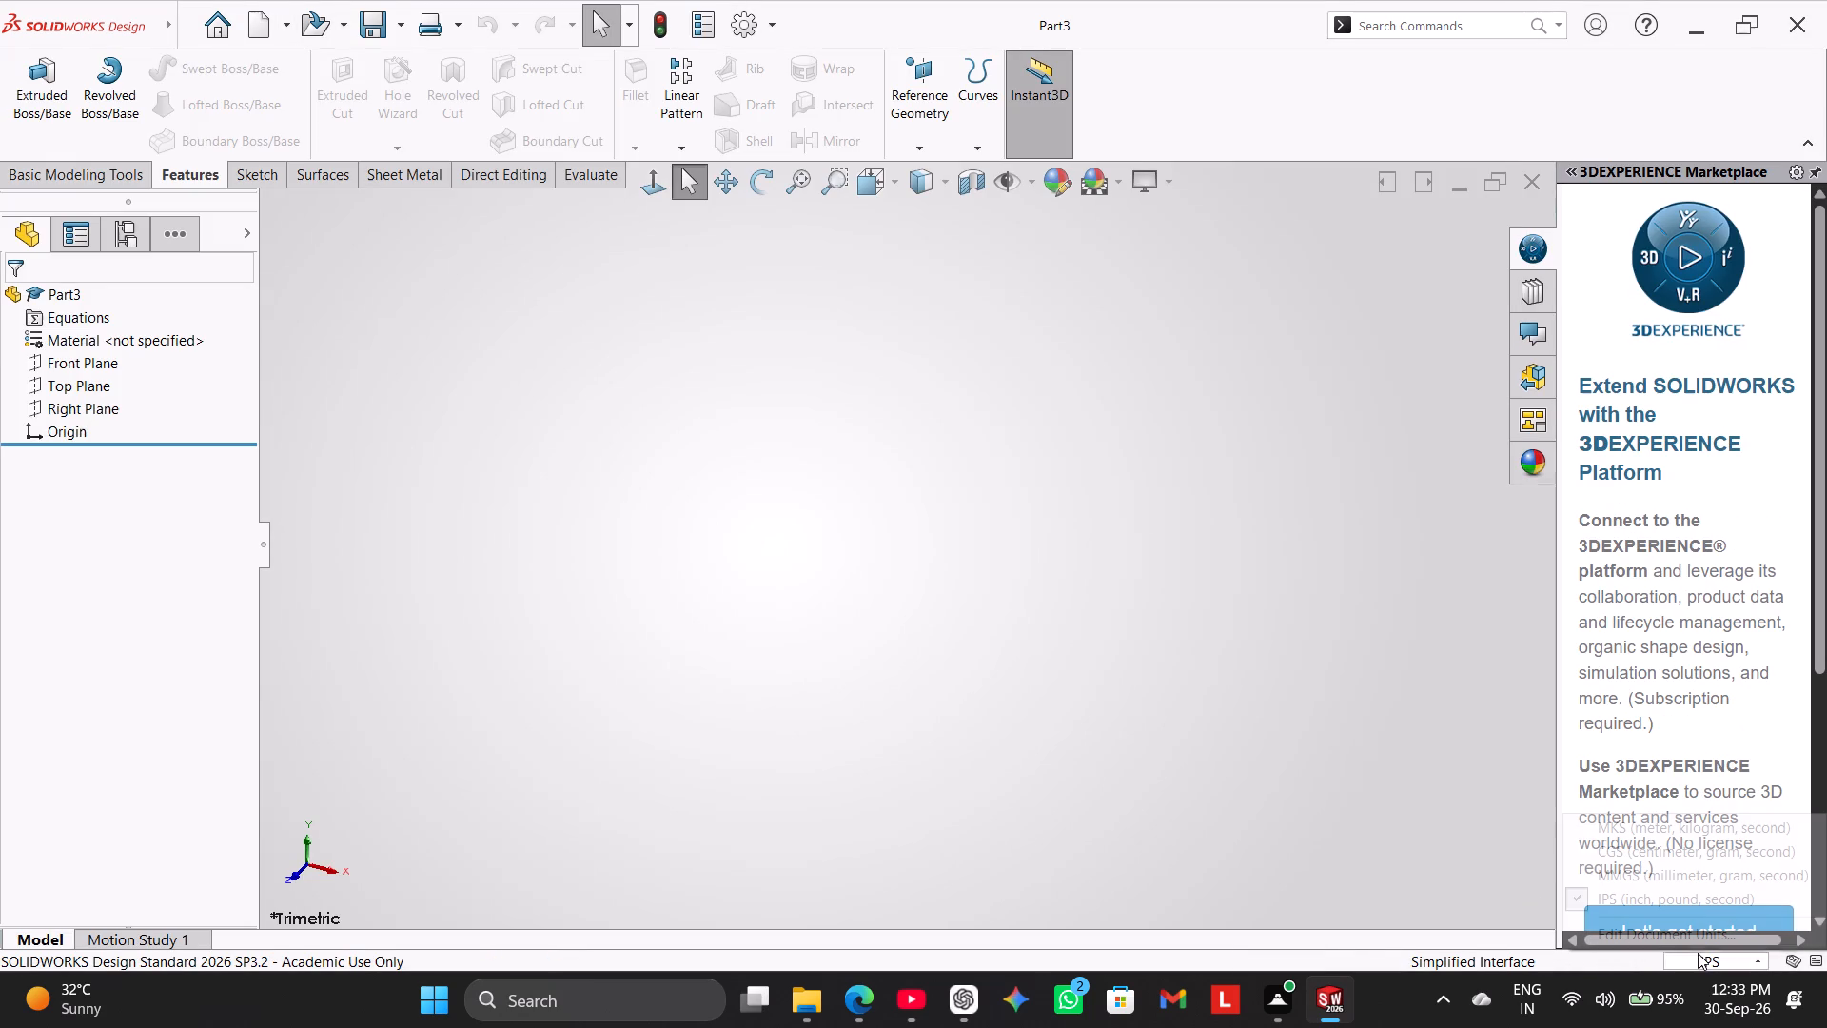
pyautogui.click(1659, 873)
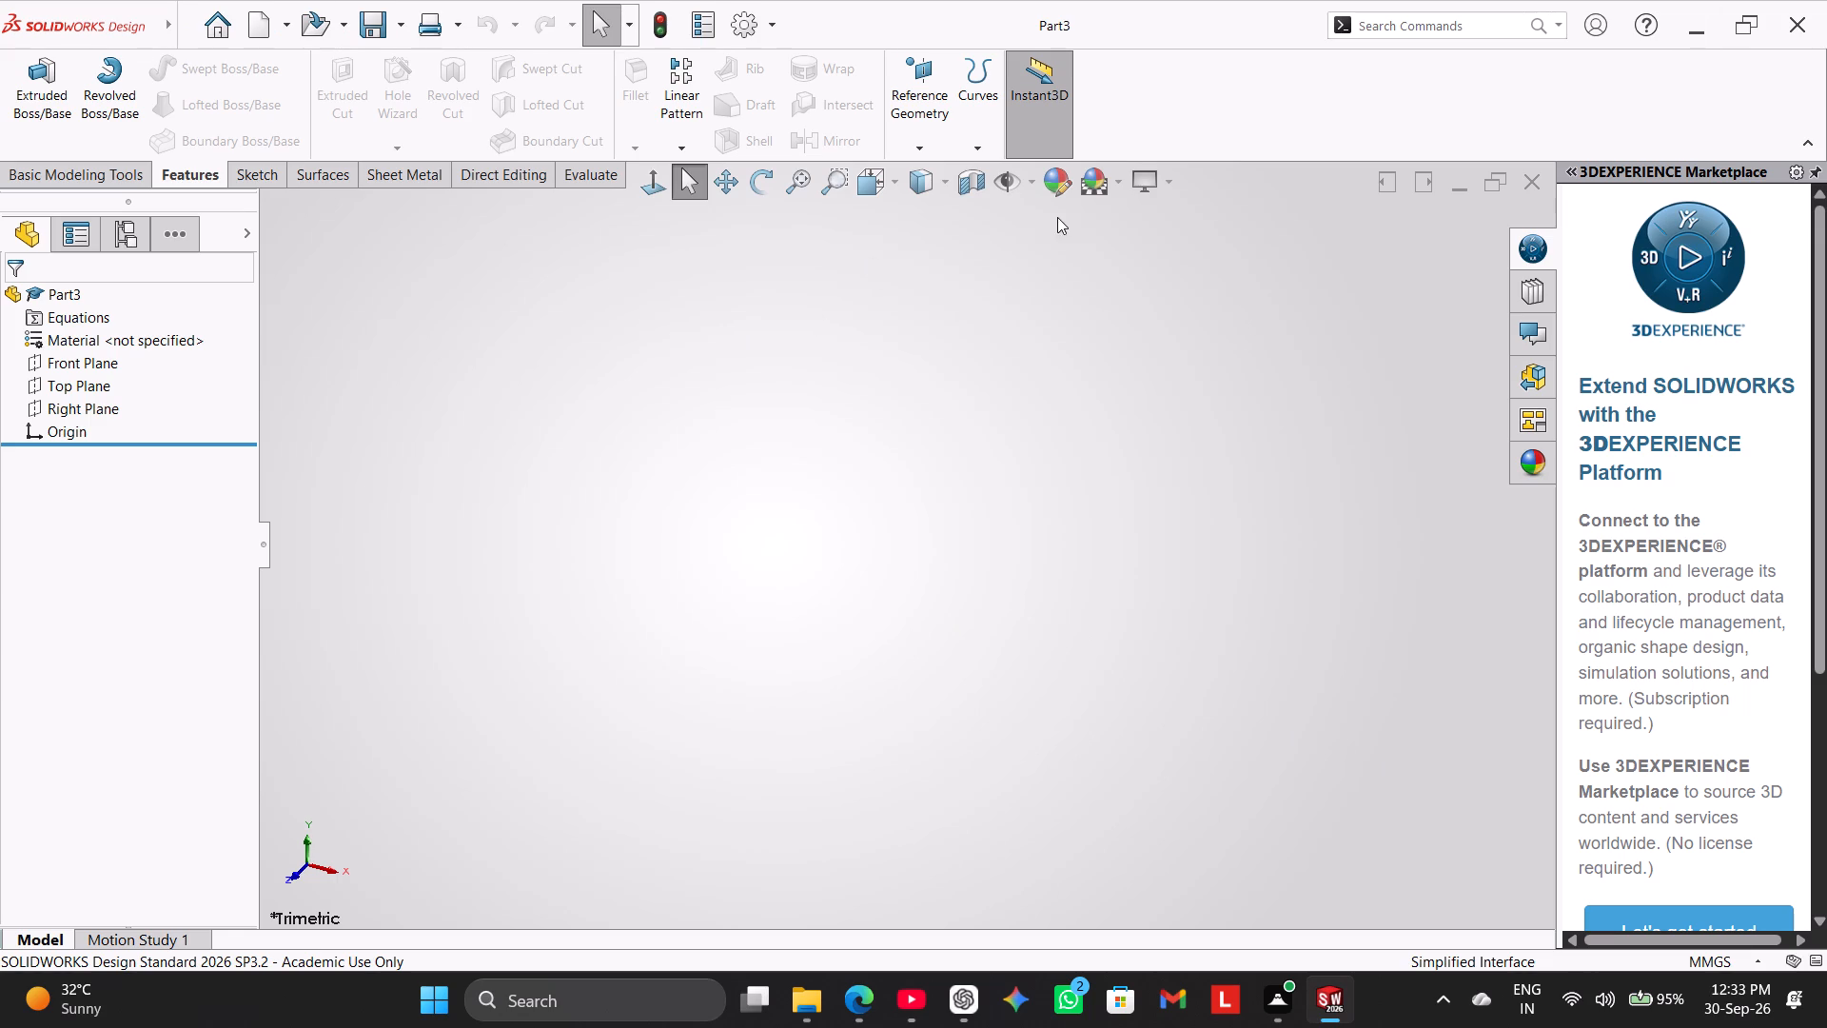
# Switch the new part's scene to a plain white background.
pyautogui.click(1087, 187)
pyautogui.click(1087, 187)
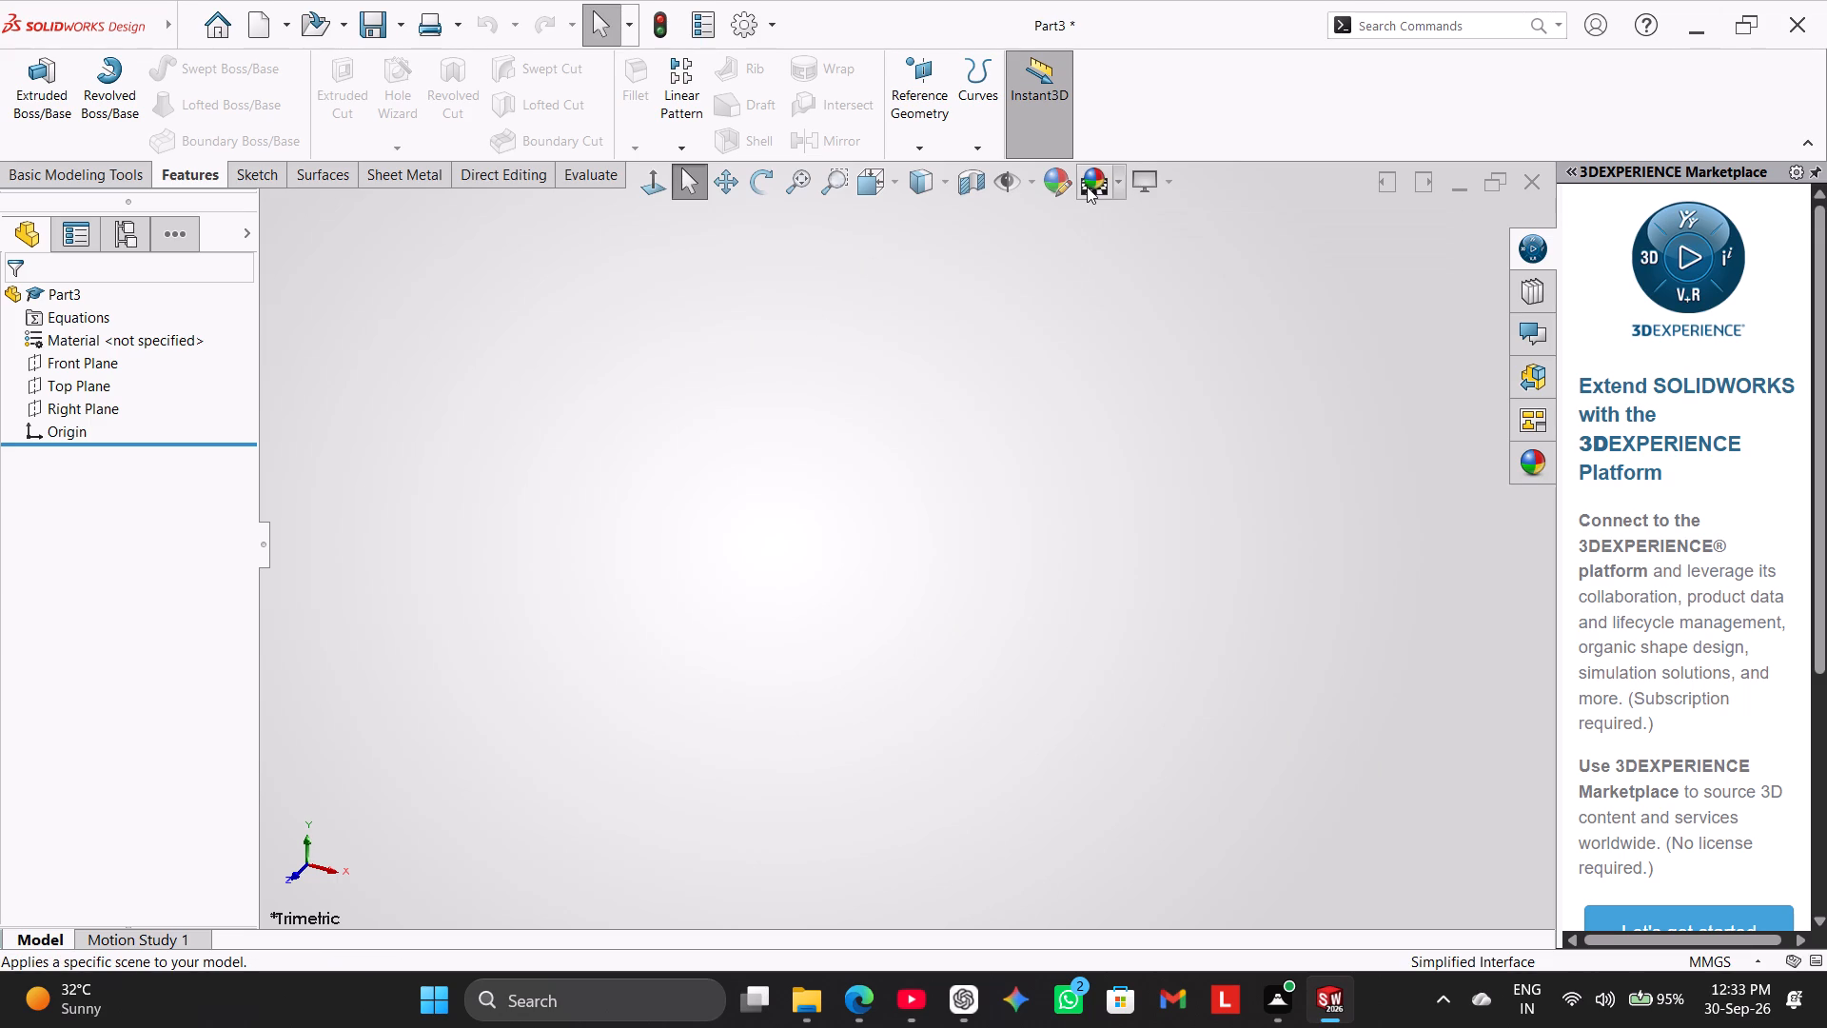
pyautogui.click(1087, 187)
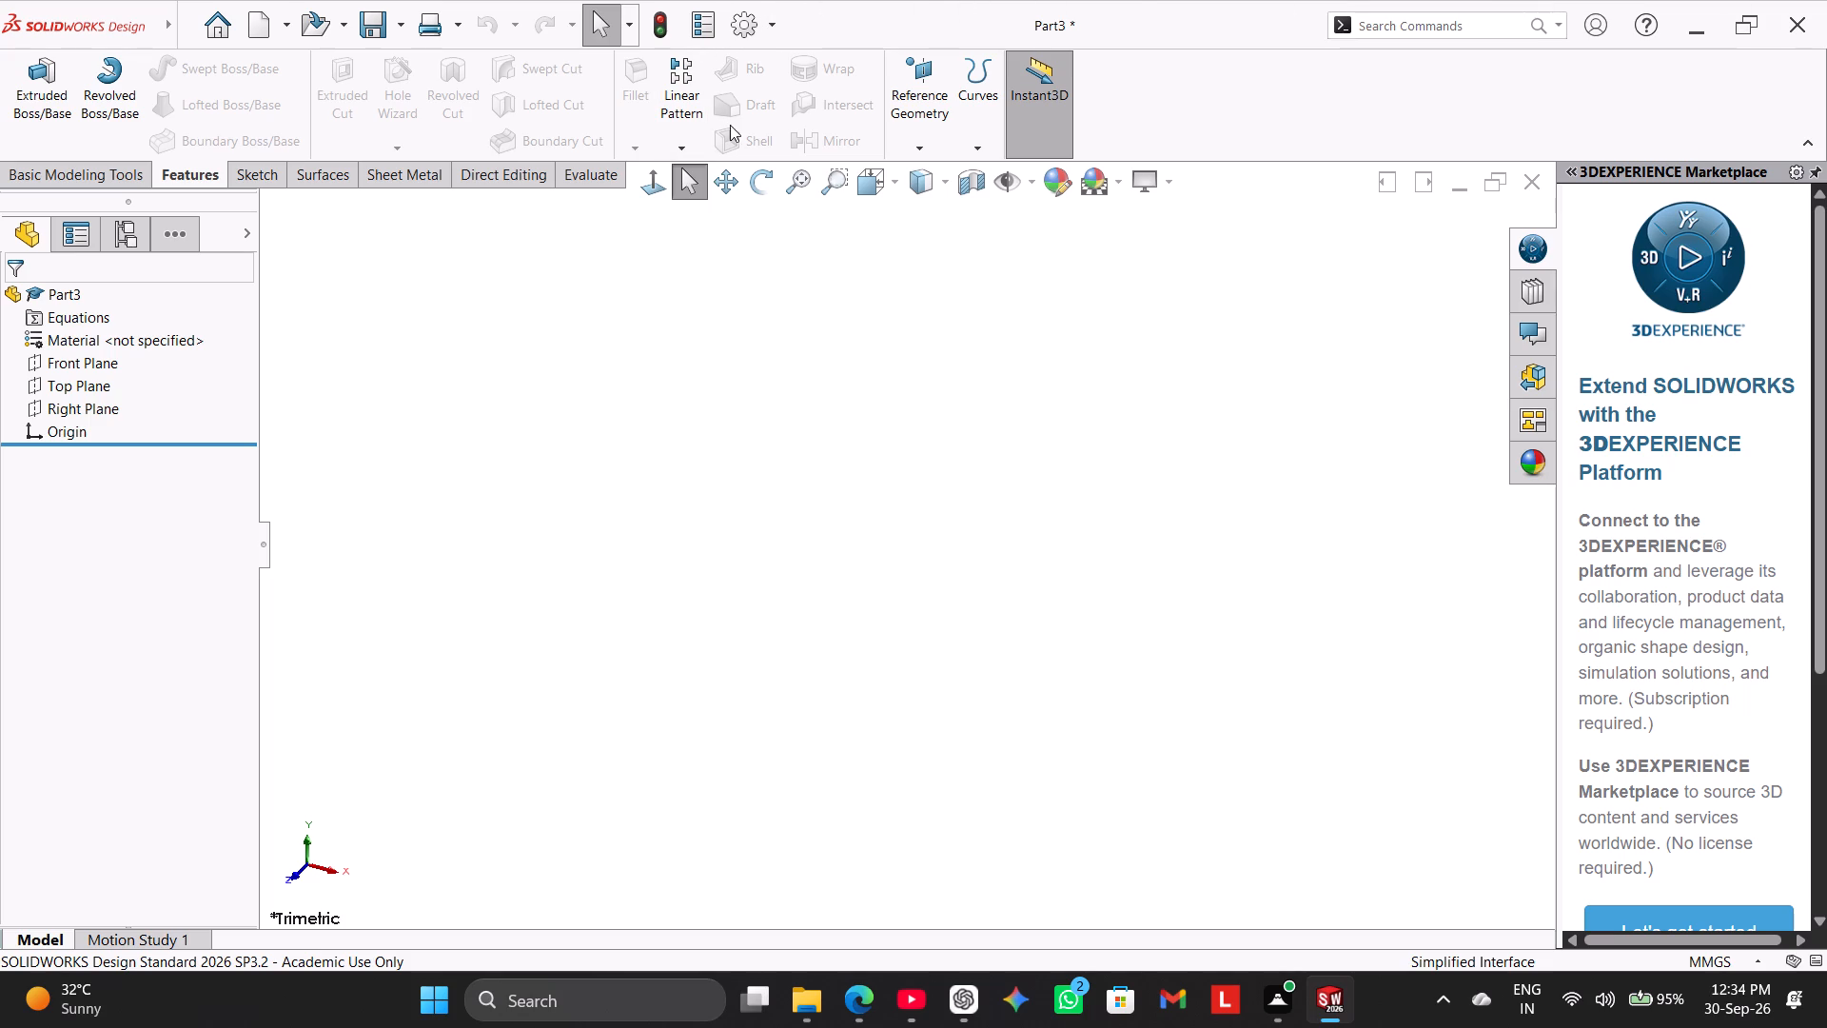
# Start a new sketch on the Top Plane.
pyautogui.click(229, 179)
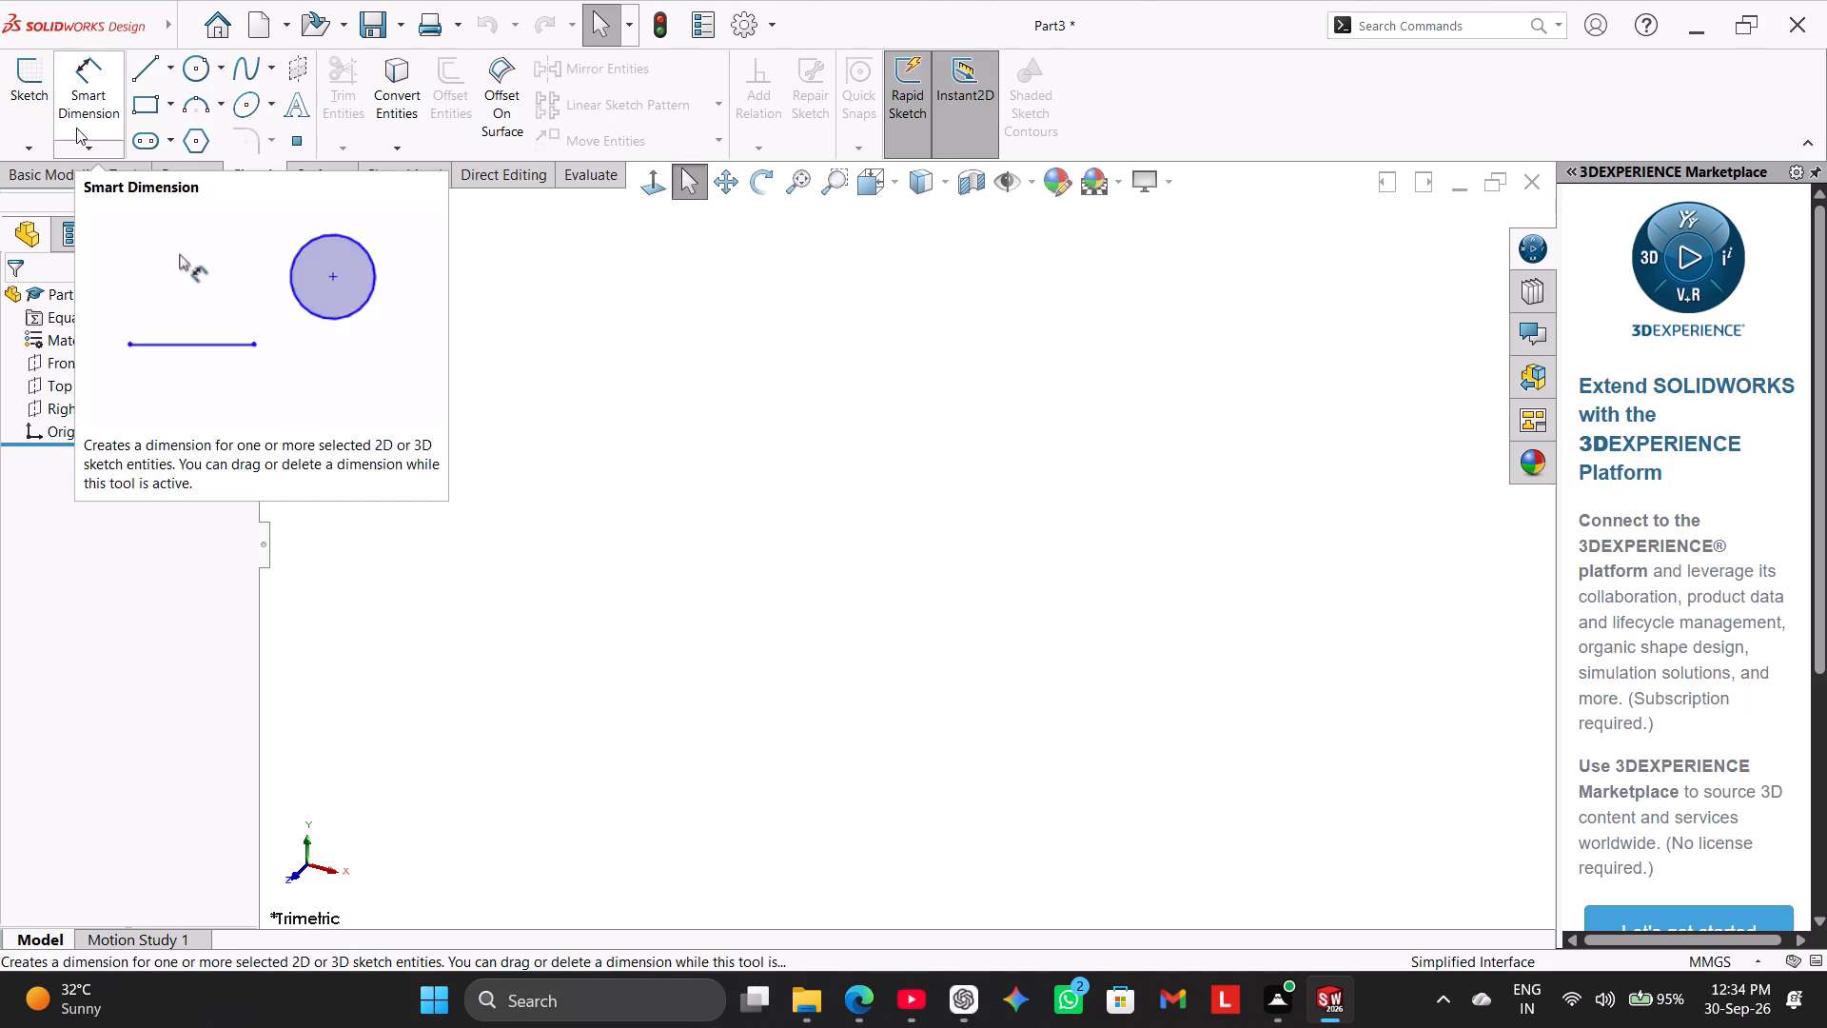
pyautogui.click(45, 114)
pyautogui.click(587, 543)
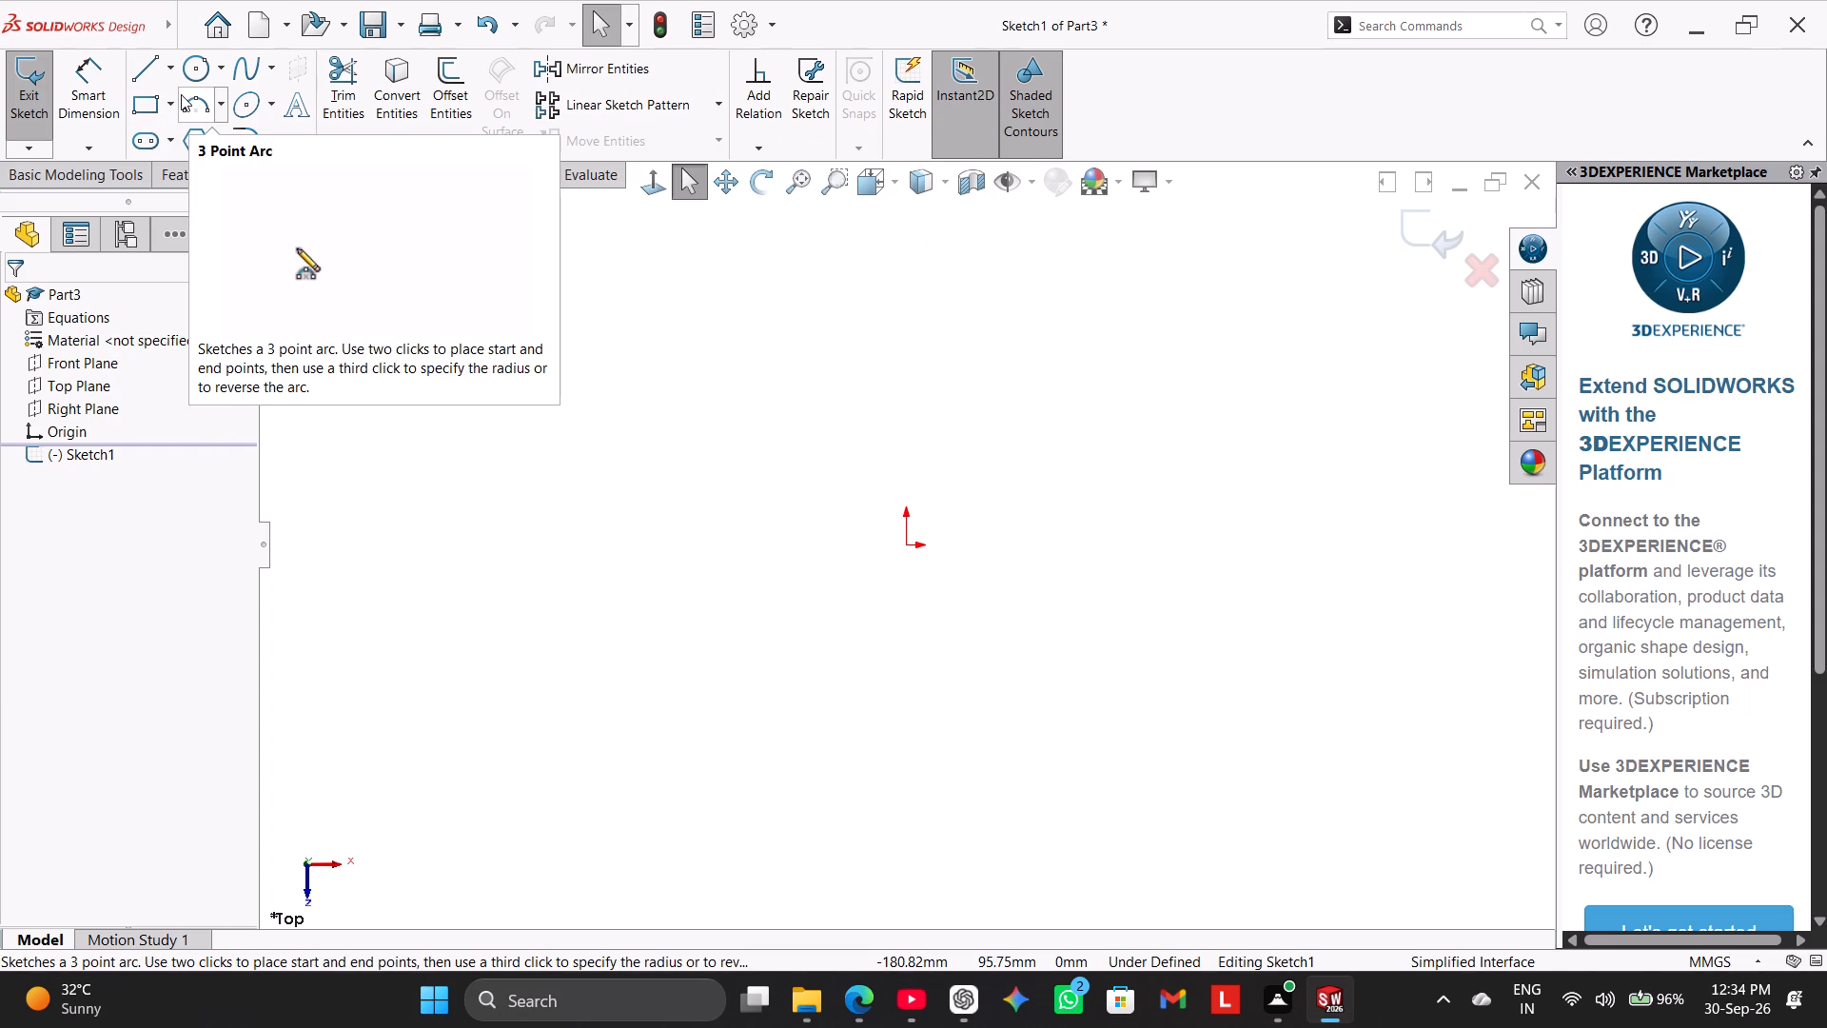
# Sketch two concentric circles centred on the origin, with radii of about 69 mm and about 47 mm.
pyautogui.click(202, 78)
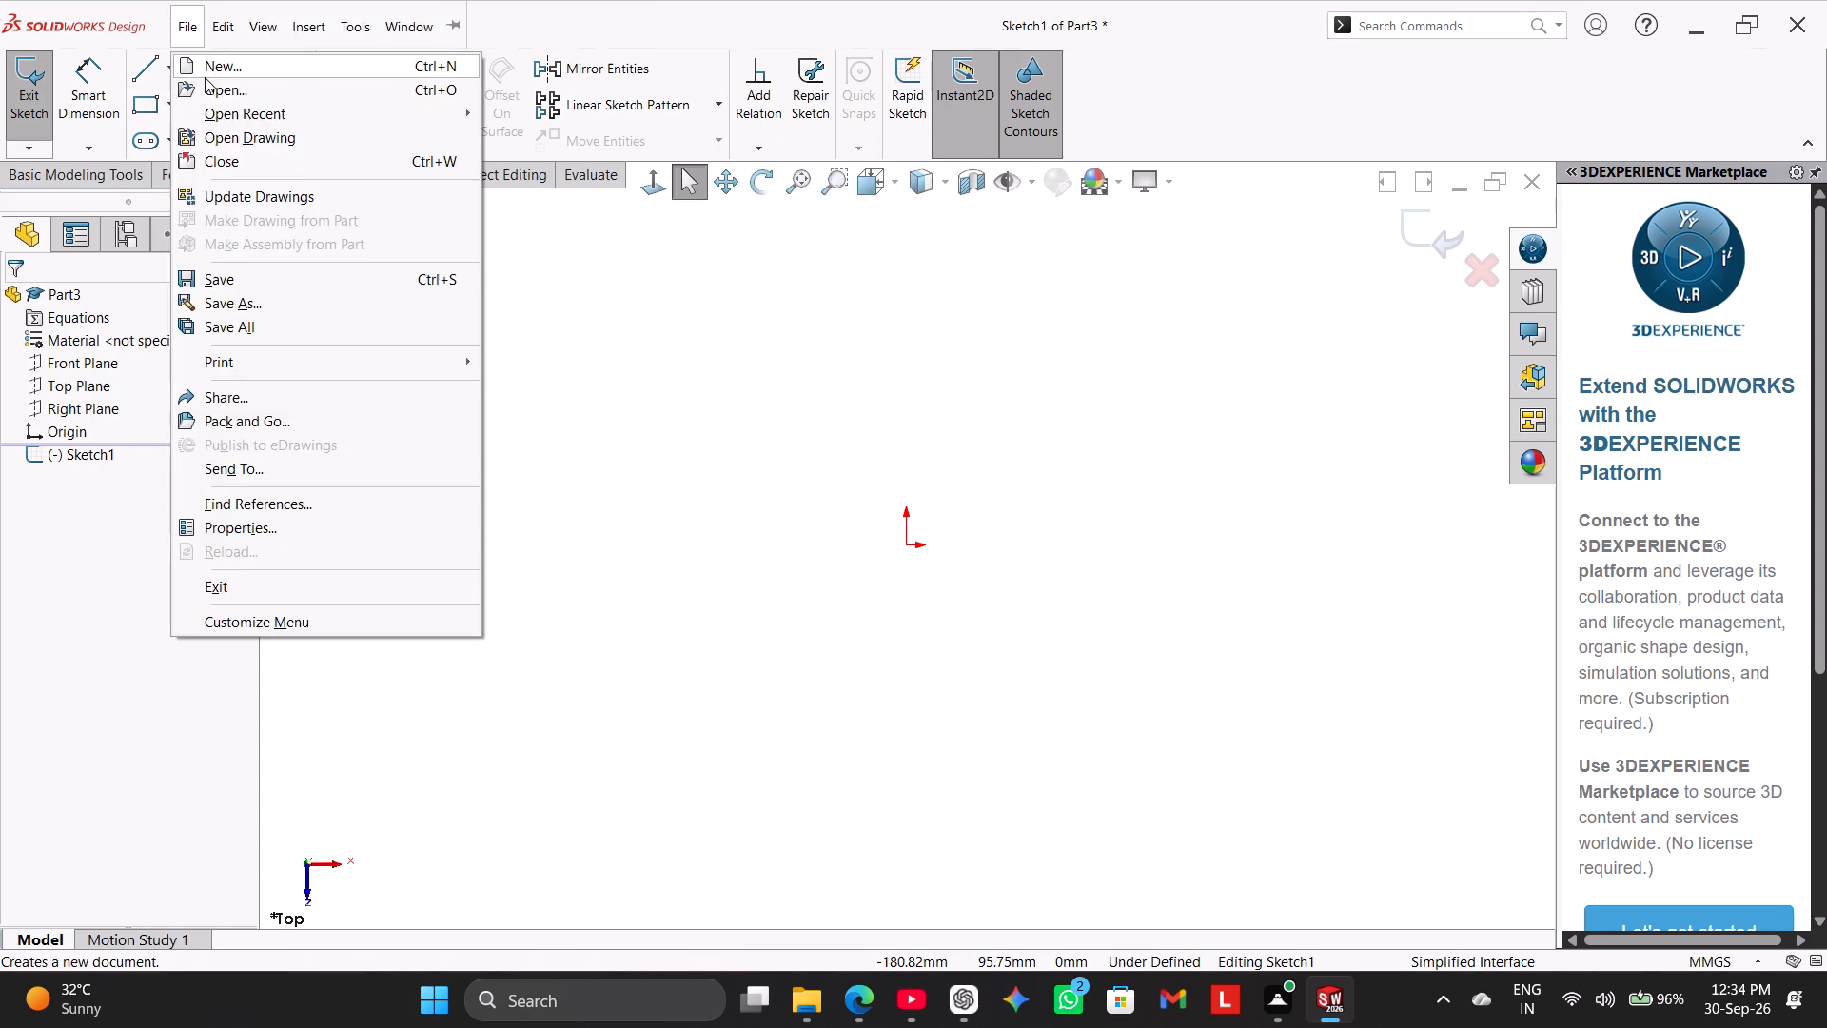
pyautogui.click(1015, 291)
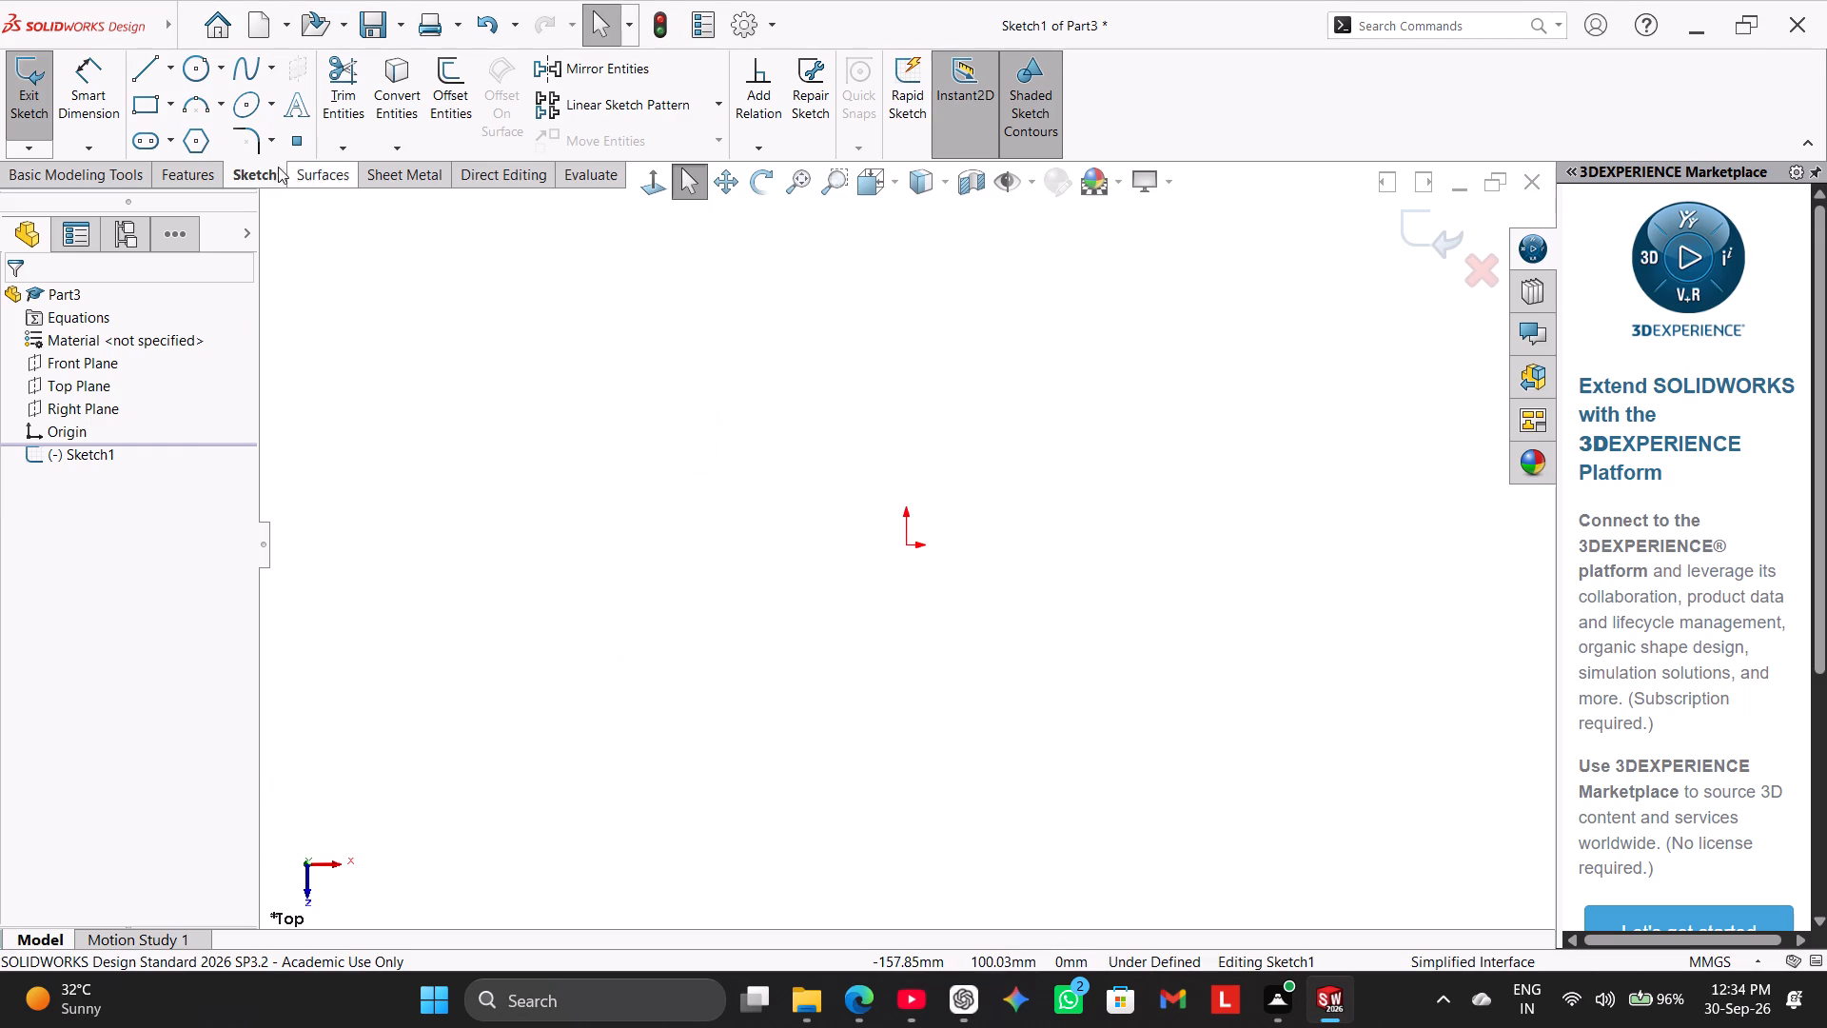
pyautogui.click(200, 79)
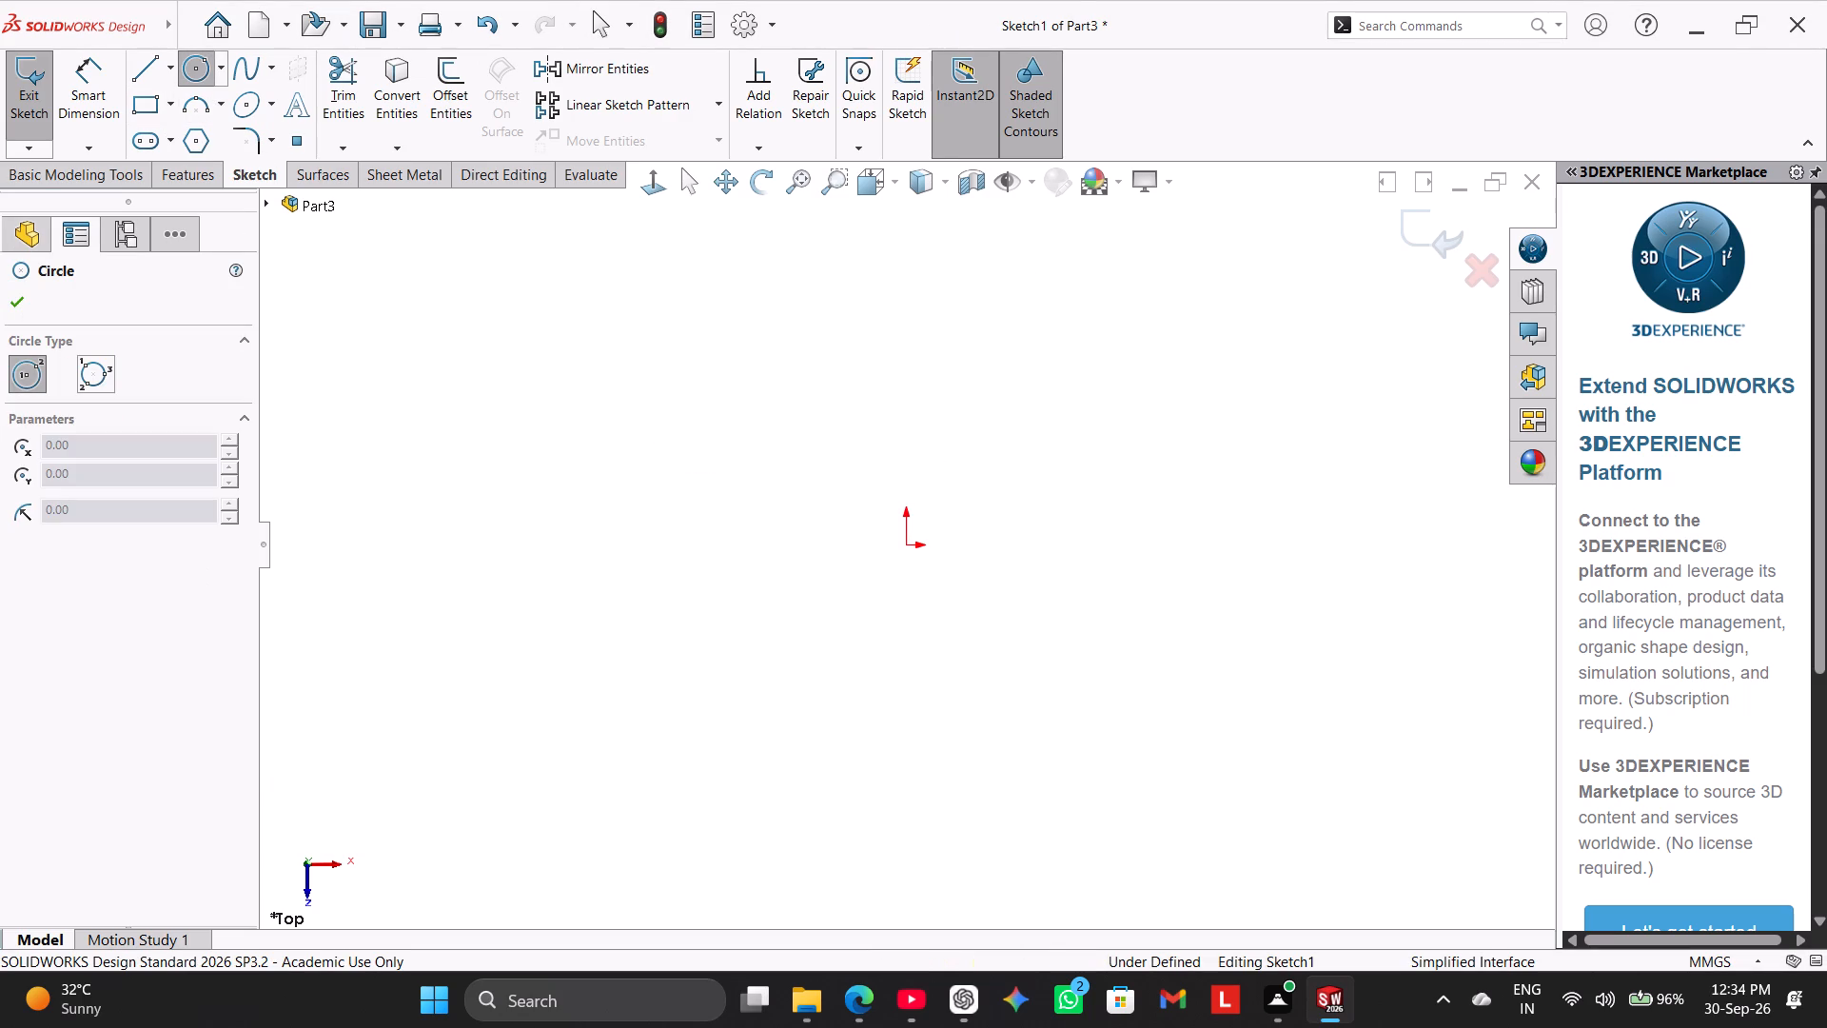
pyautogui.click(909, 543)
pyautogui.click(1096, 699)
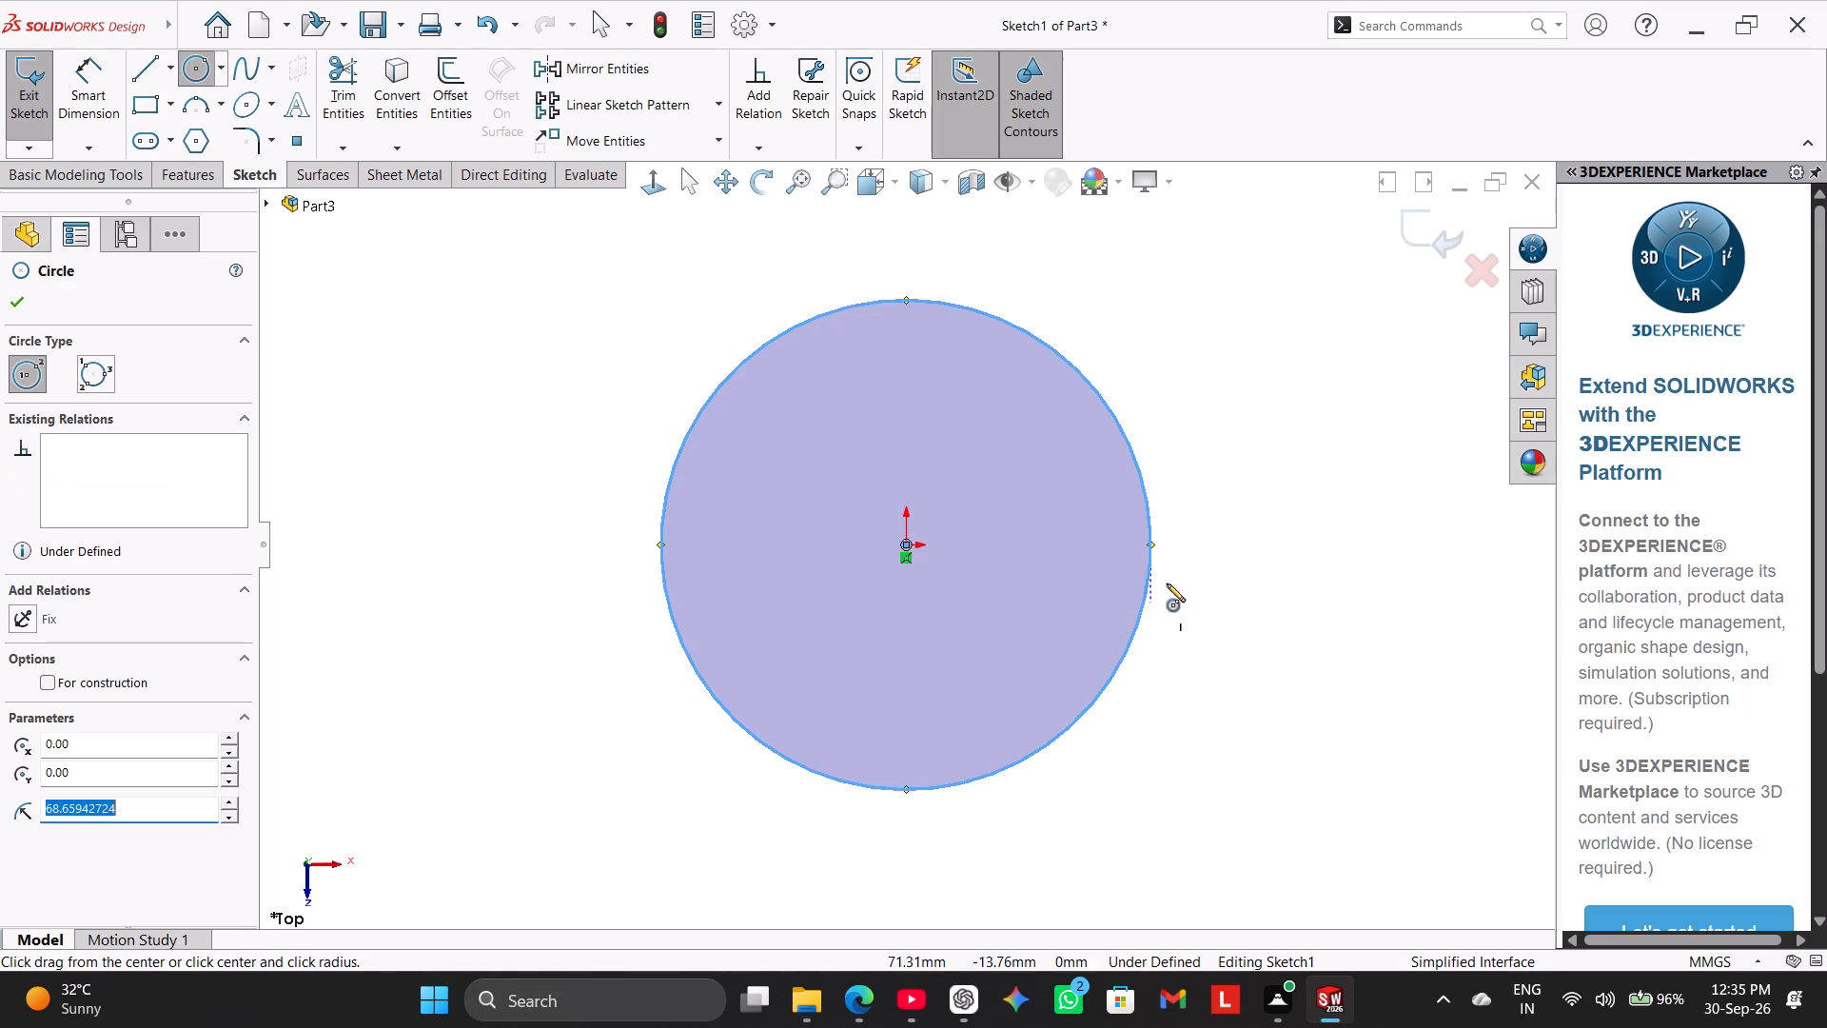
pyautogui.rightClick(1252, 516)
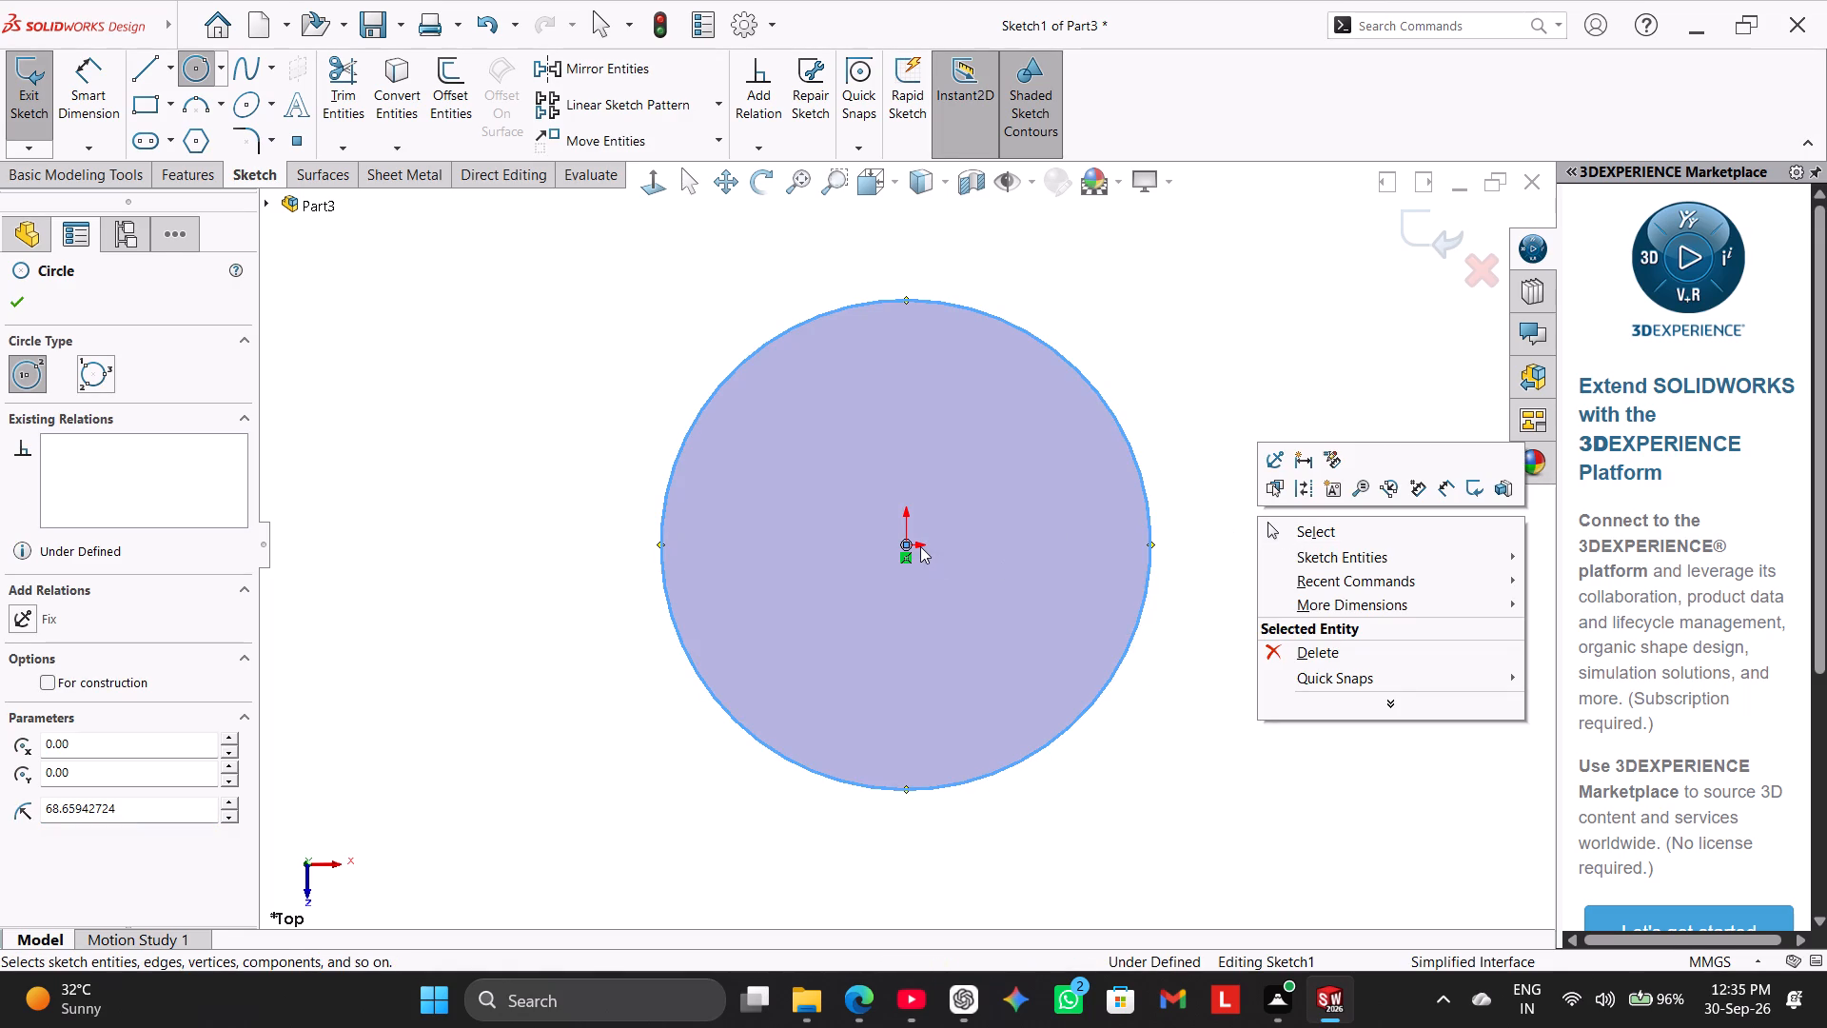
pyautogui.click(909, 544)
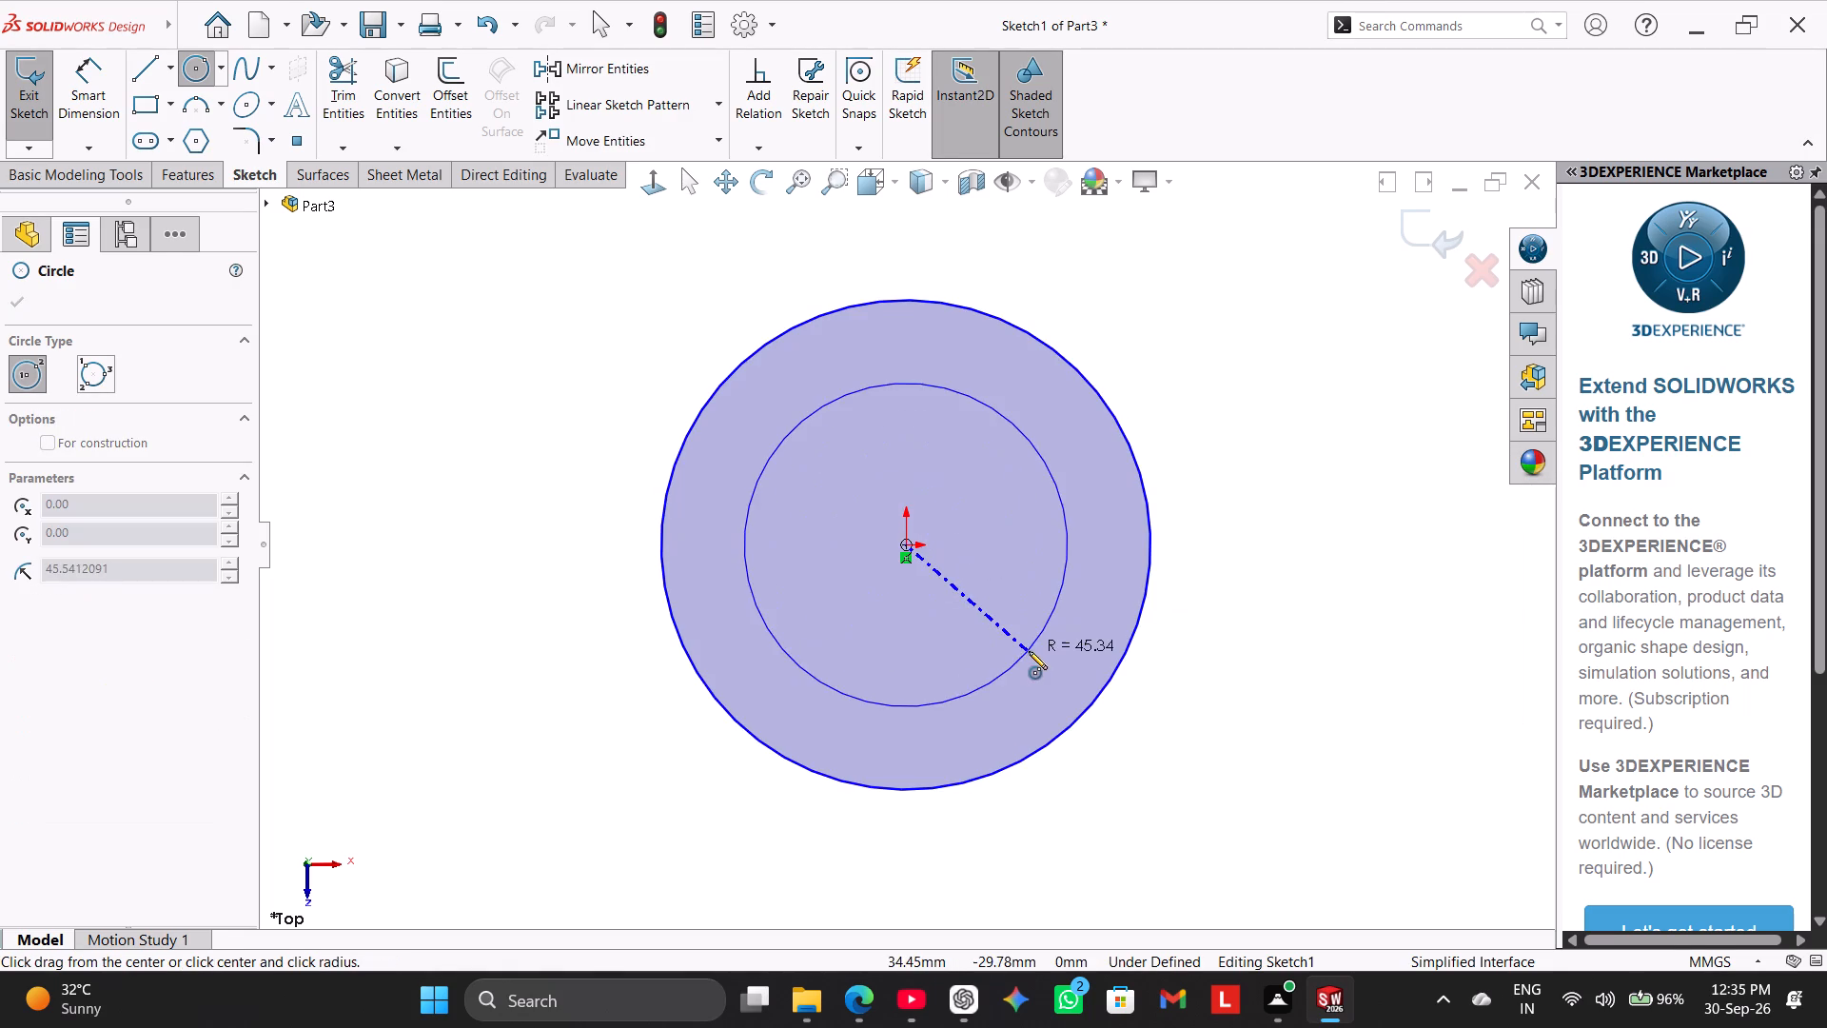
pyautogui.click(1033, 653)
pyautogui.rightClick(1246, 371)
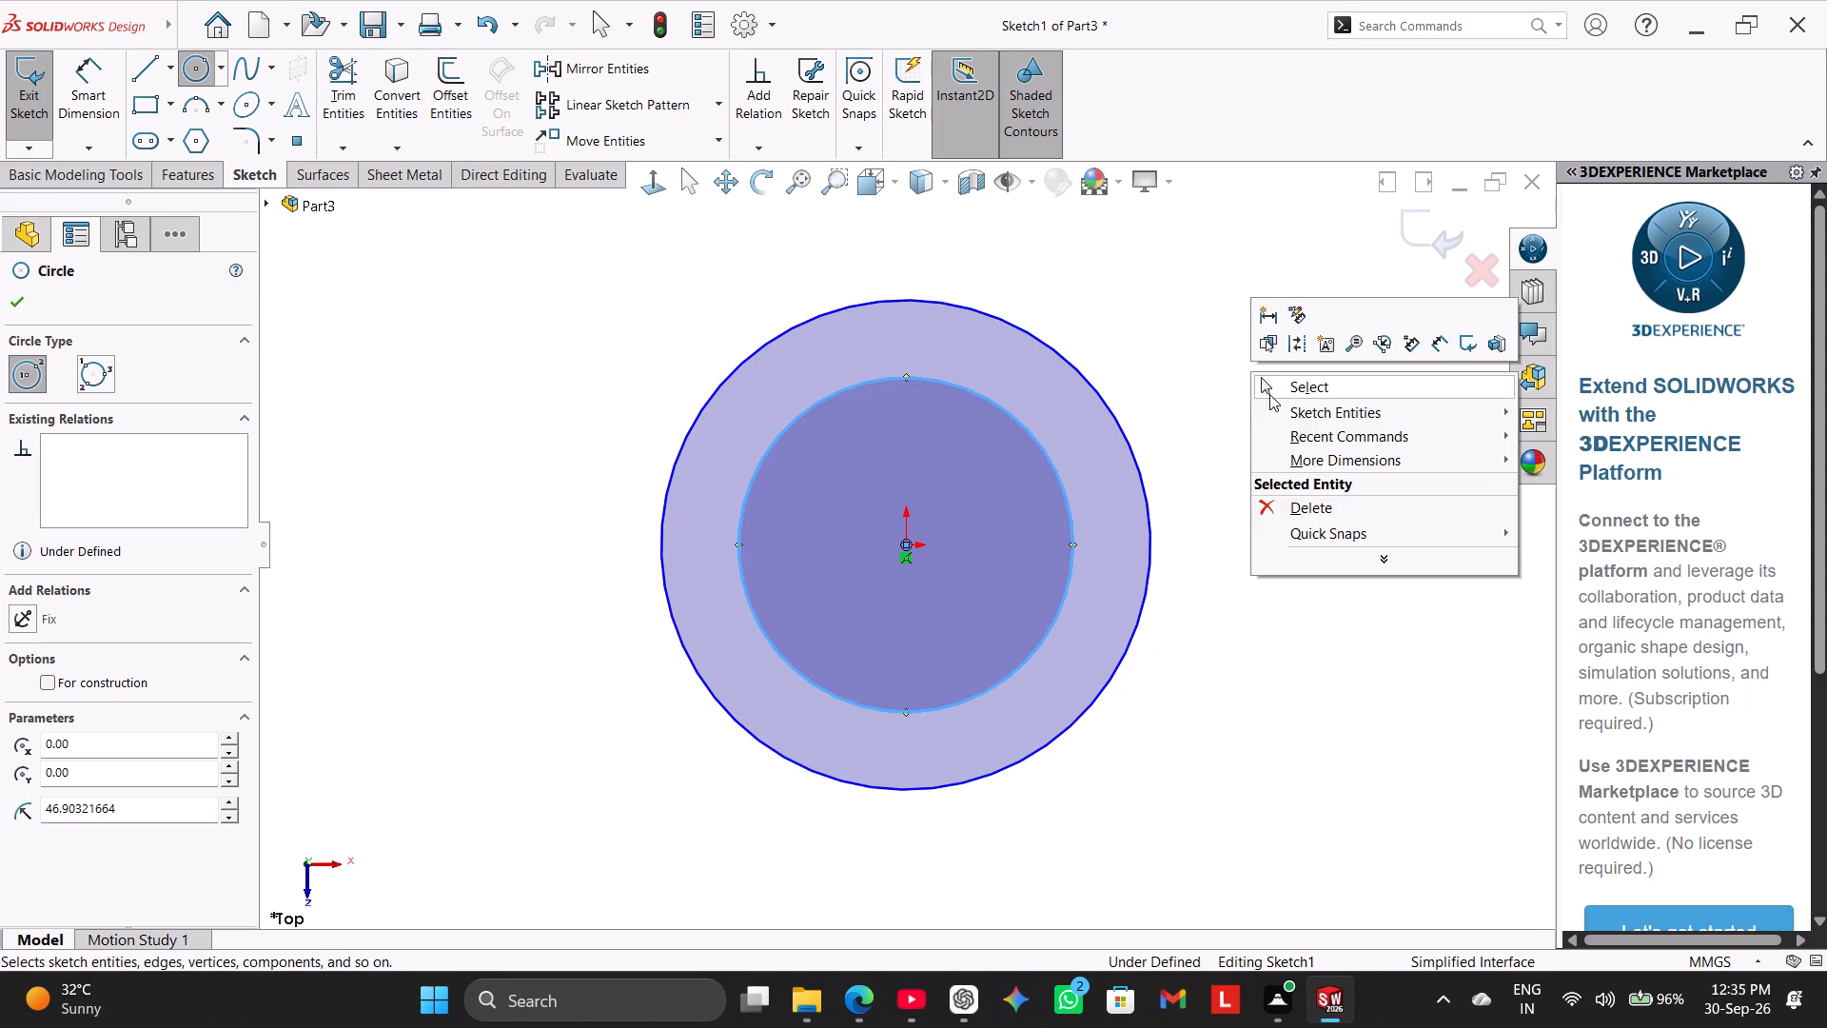
pyautogui.click(1269, 385)
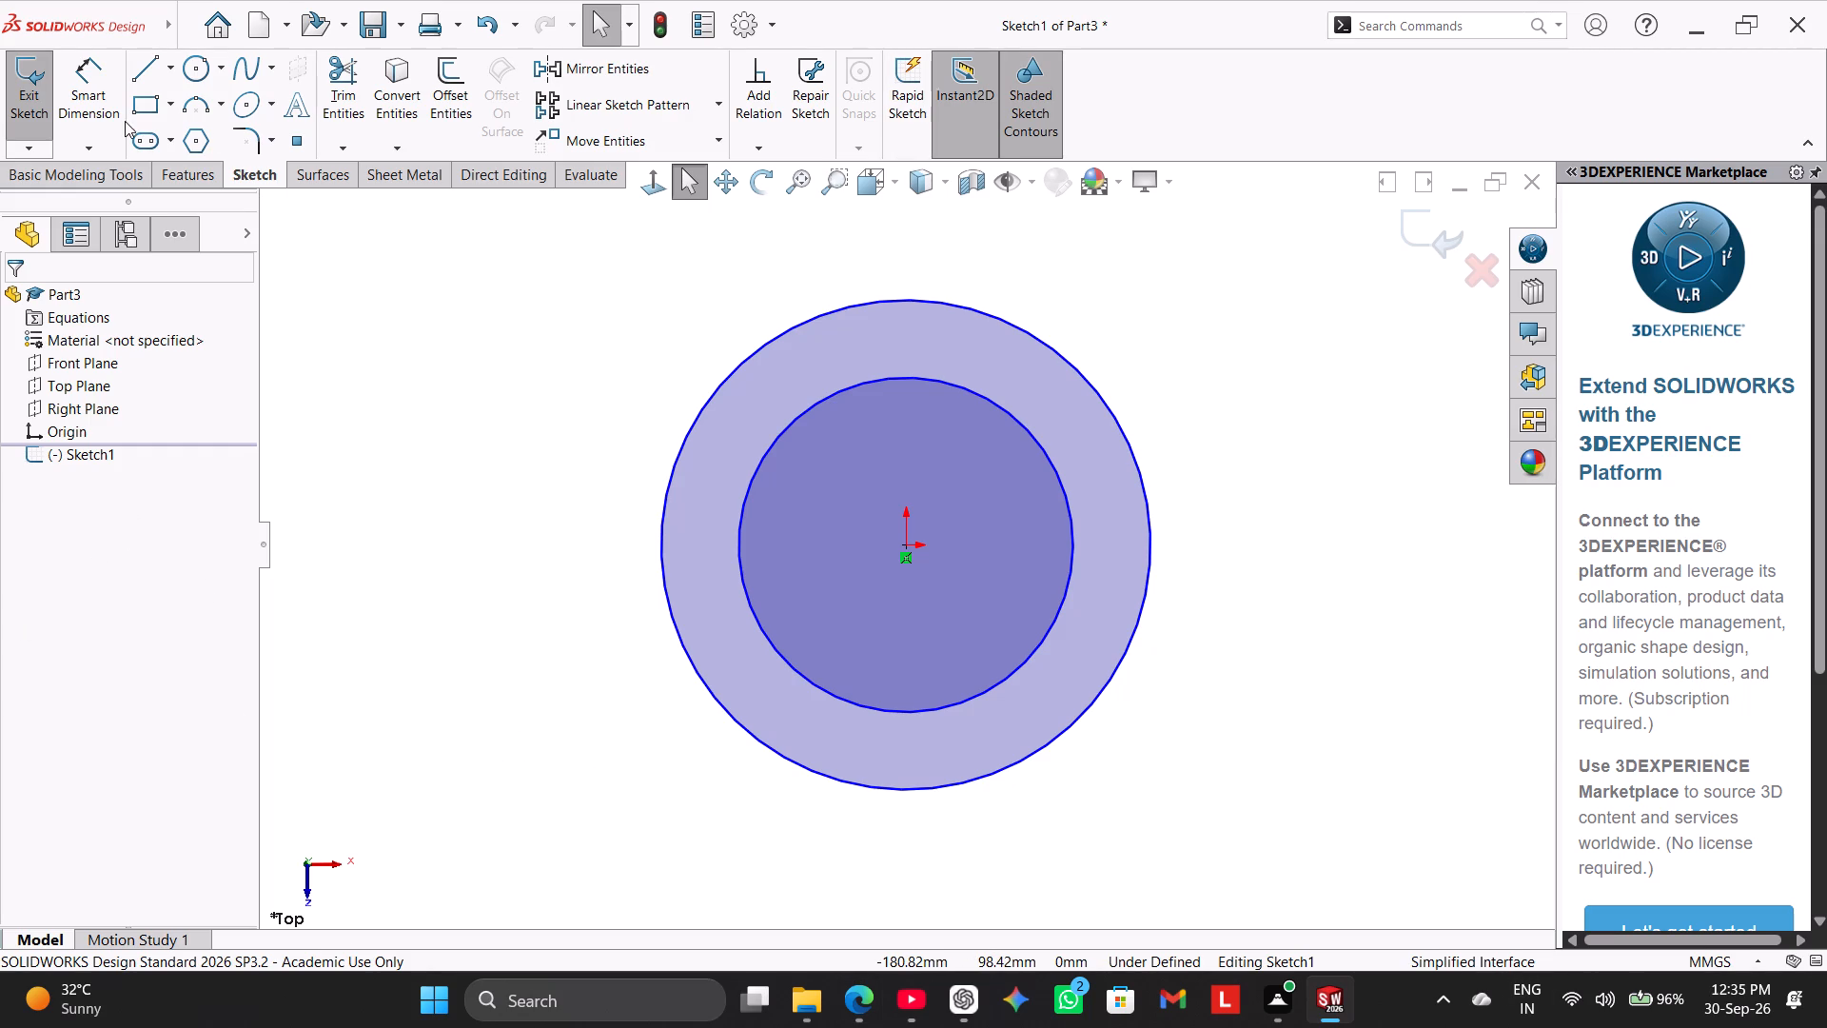
# Dimension the outer circle's diameter and set it to 35*2 (70 mm).
pyautogui.click(83, 99)
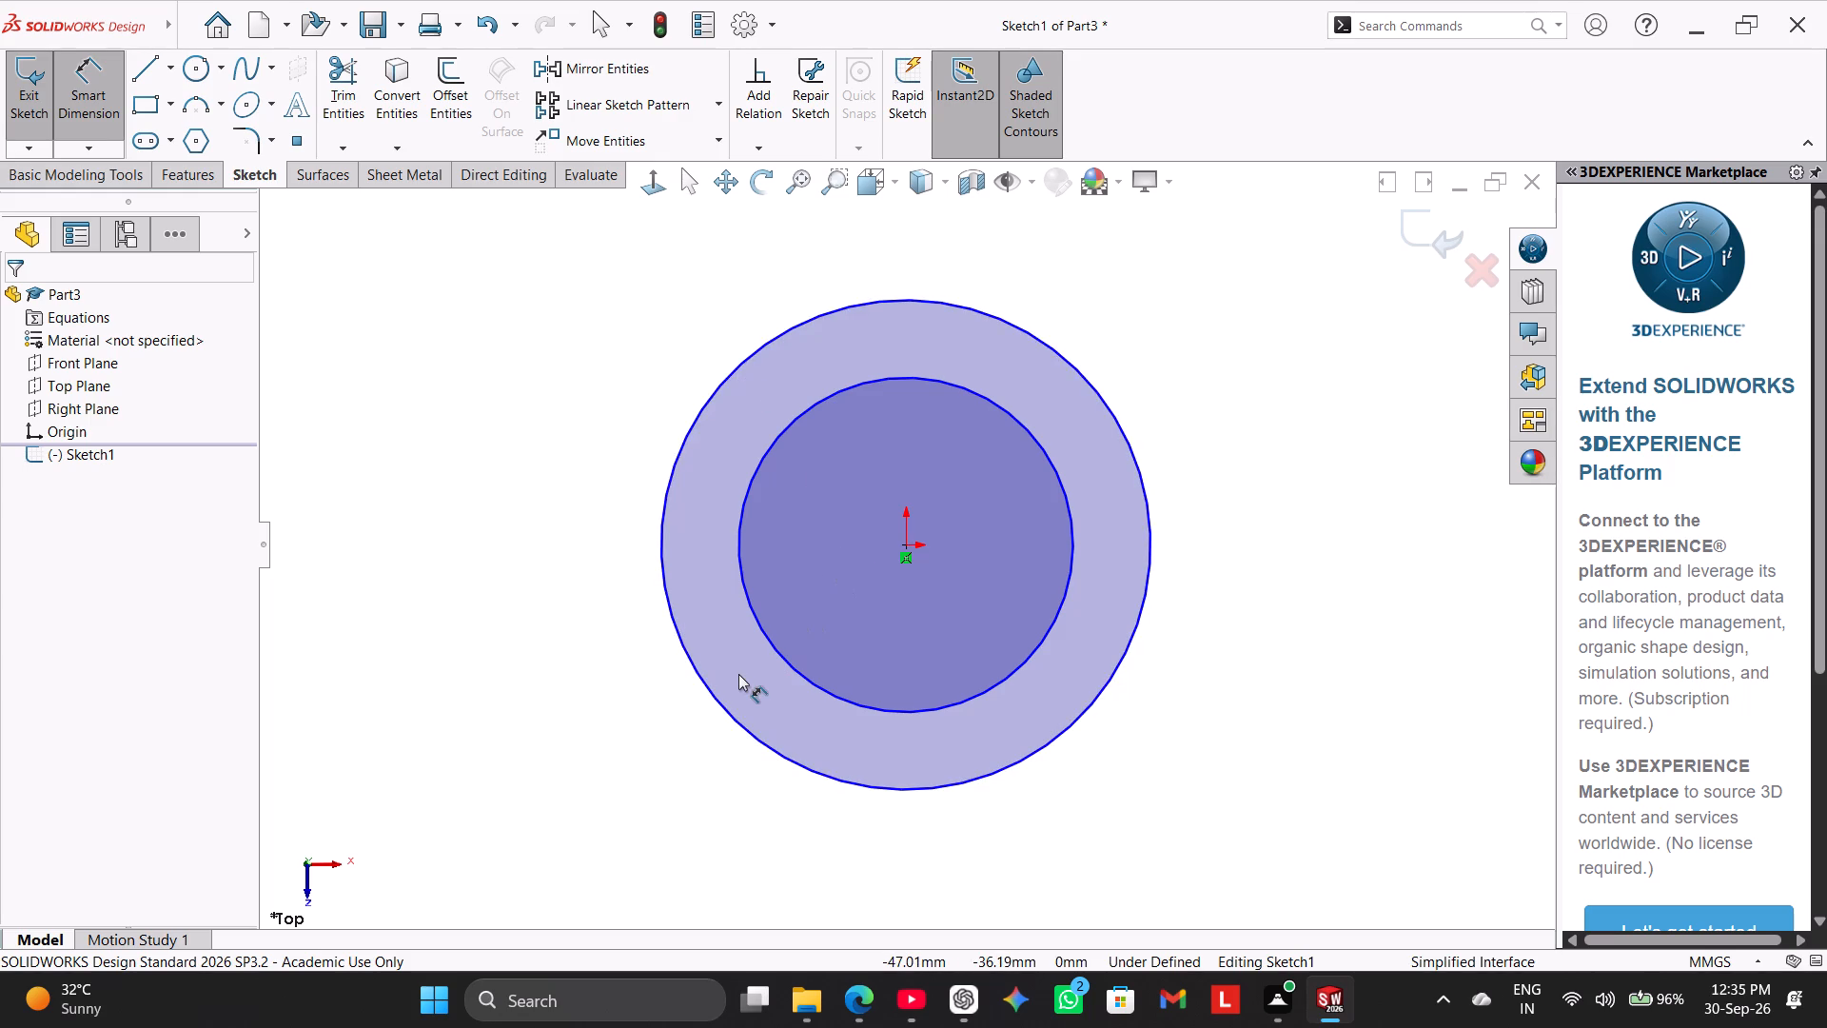
pyautogui.click(681, 449)
pyautogui.click(591, 289)
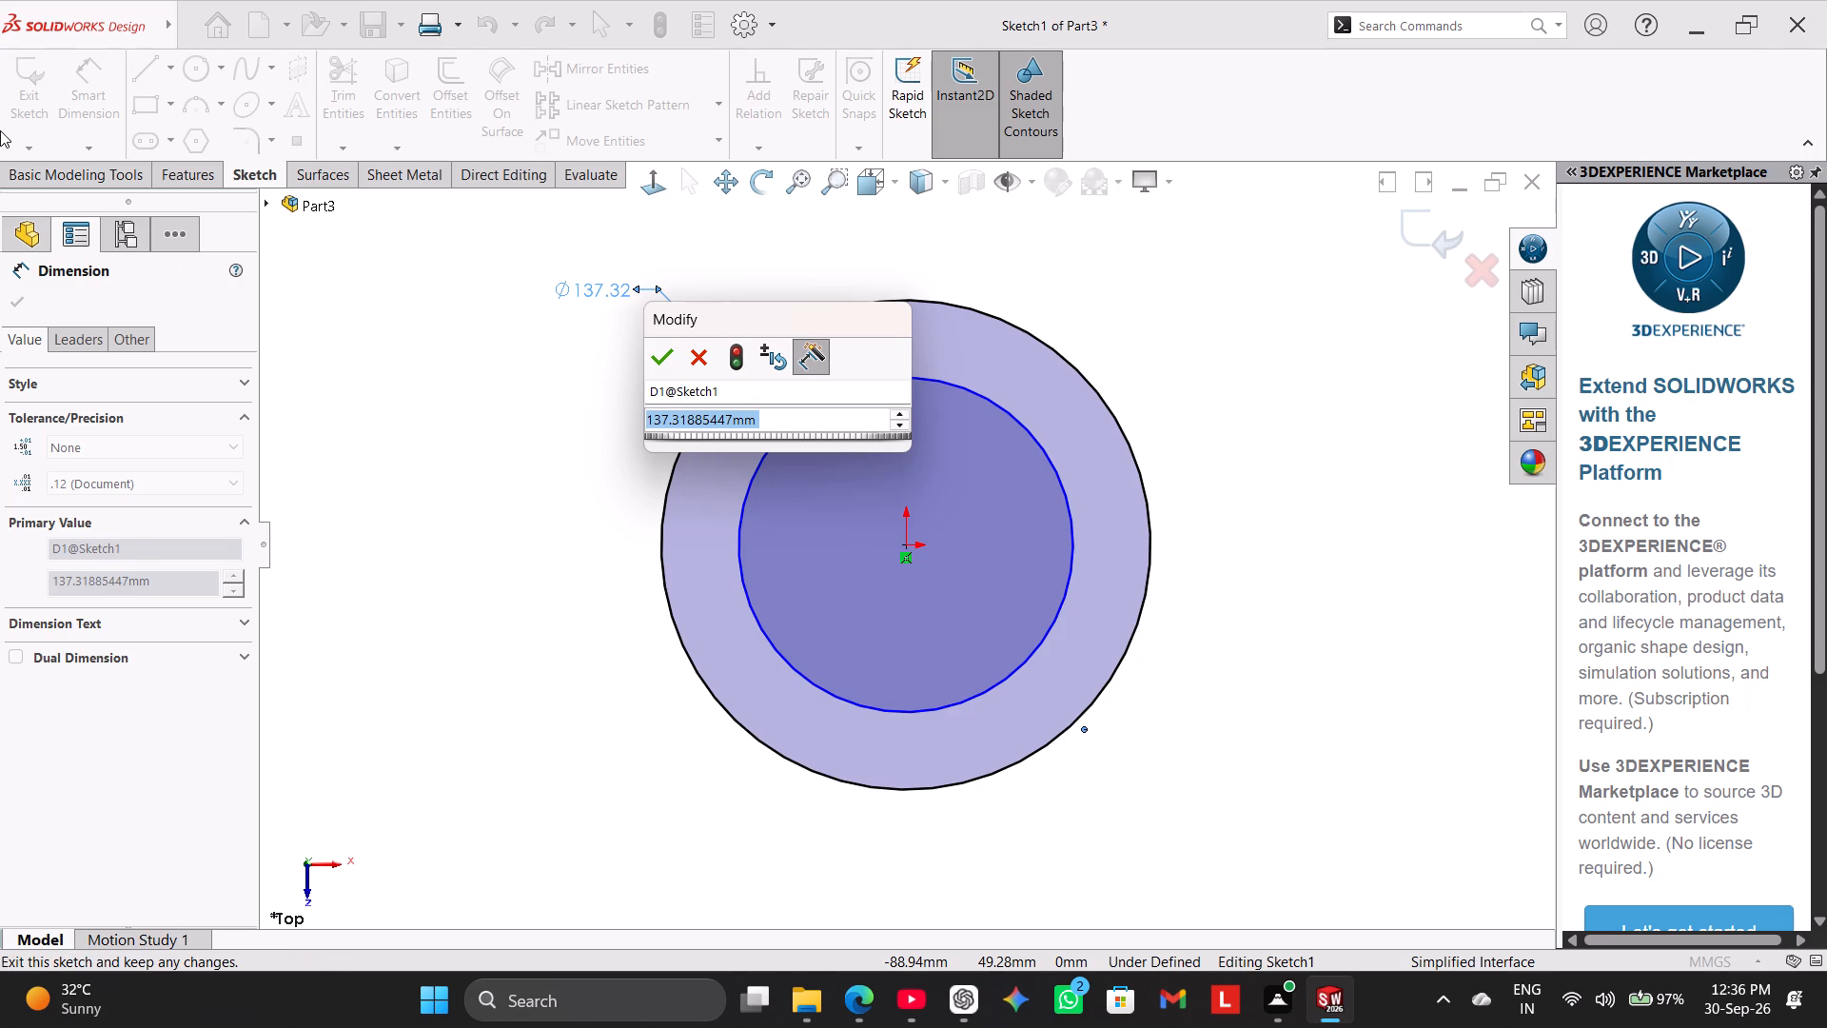
pyautogui.press('pagedown')
pyautogui.press('Clear')
pyautogui.press('*')
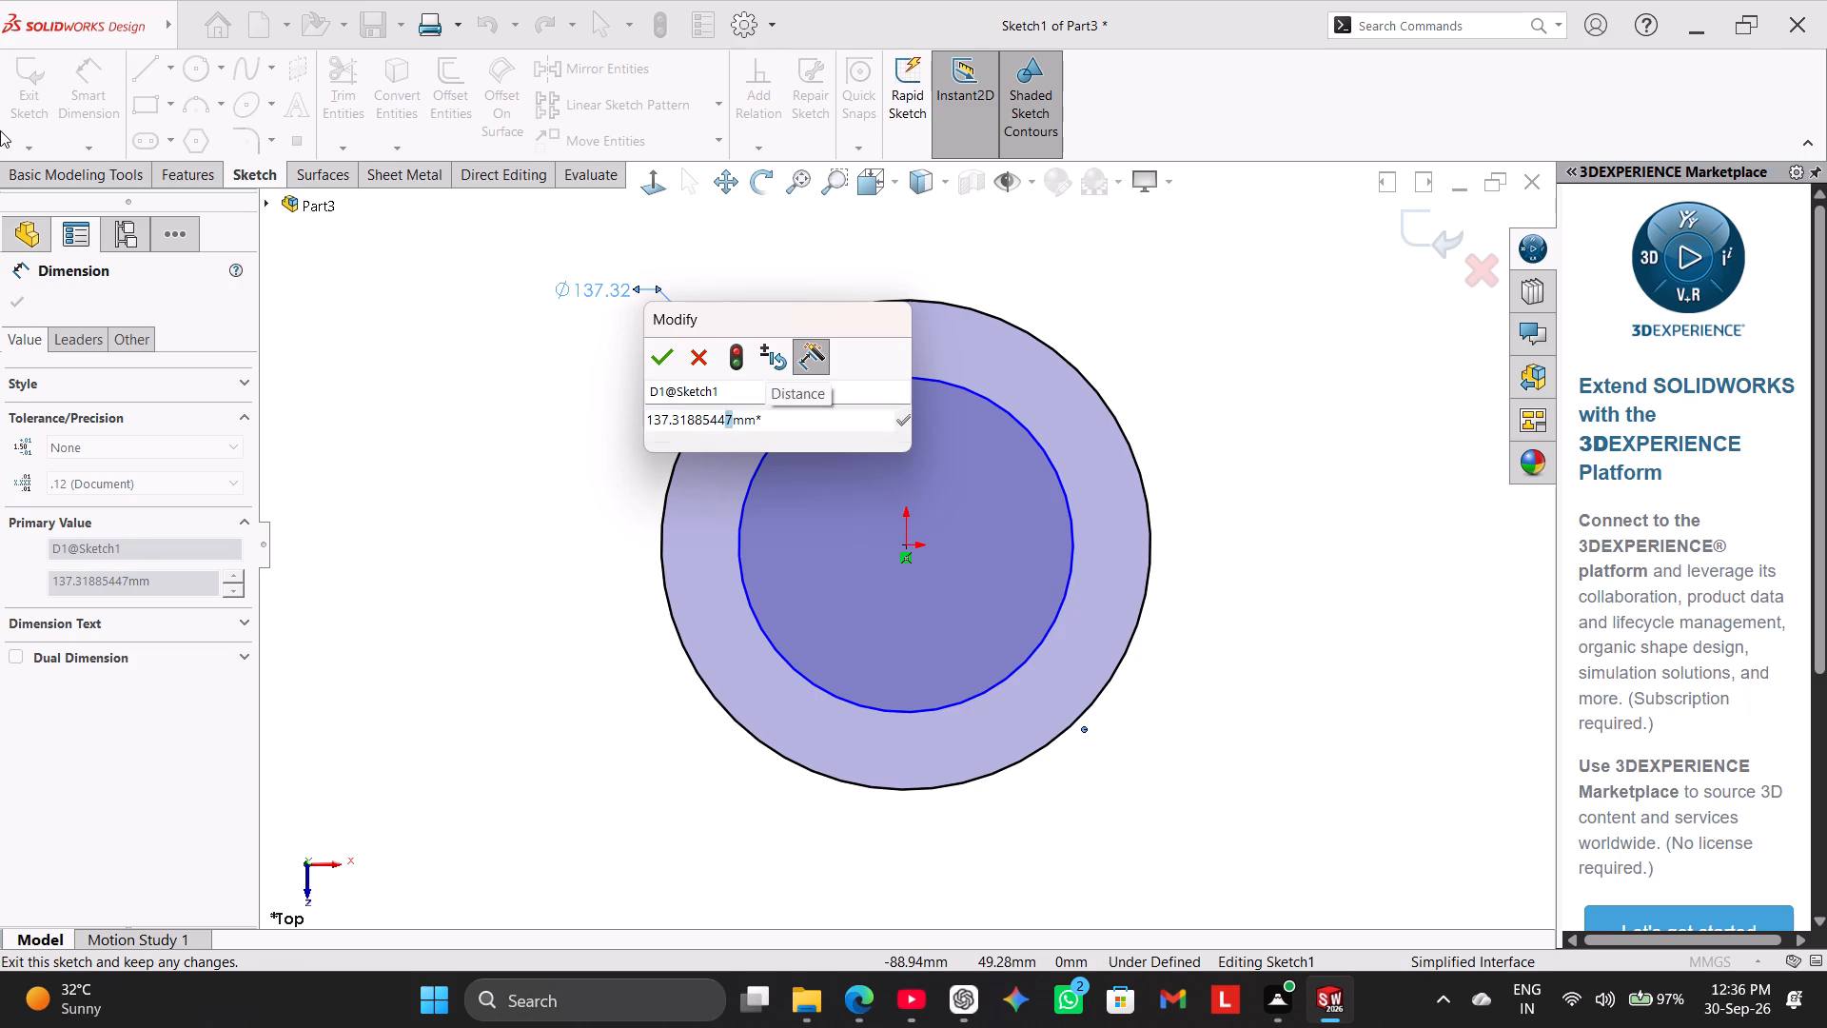
pyautogui.press('BackSpace')
pyautogui.press('BackSpace')
pyautogui.press('BackSpace')
pyautogui.press('BackSpace')
pyautogui.press('BackSpace')
pyautogui.press('BackSpace')
pyautogui.press('BackSpace')
pyautogui.press('BackSpace')
pyautogui.press('BackSpace')
pyautogui.press('BackSpace')
pyautogui.press('BackSpace')
pyautogui.press('BackSpace')
pyautogui.press('BackSpace')
pyautogui.press('BackSpace')
pyautogui.press('BackSpace')
pyautogui.press('BackSpace')
pyautogui.press('BackSpace')
pyautogui.press('BackSpace')
pyautogui.press('BackSpace')
pyautogui.press('BackSpace')
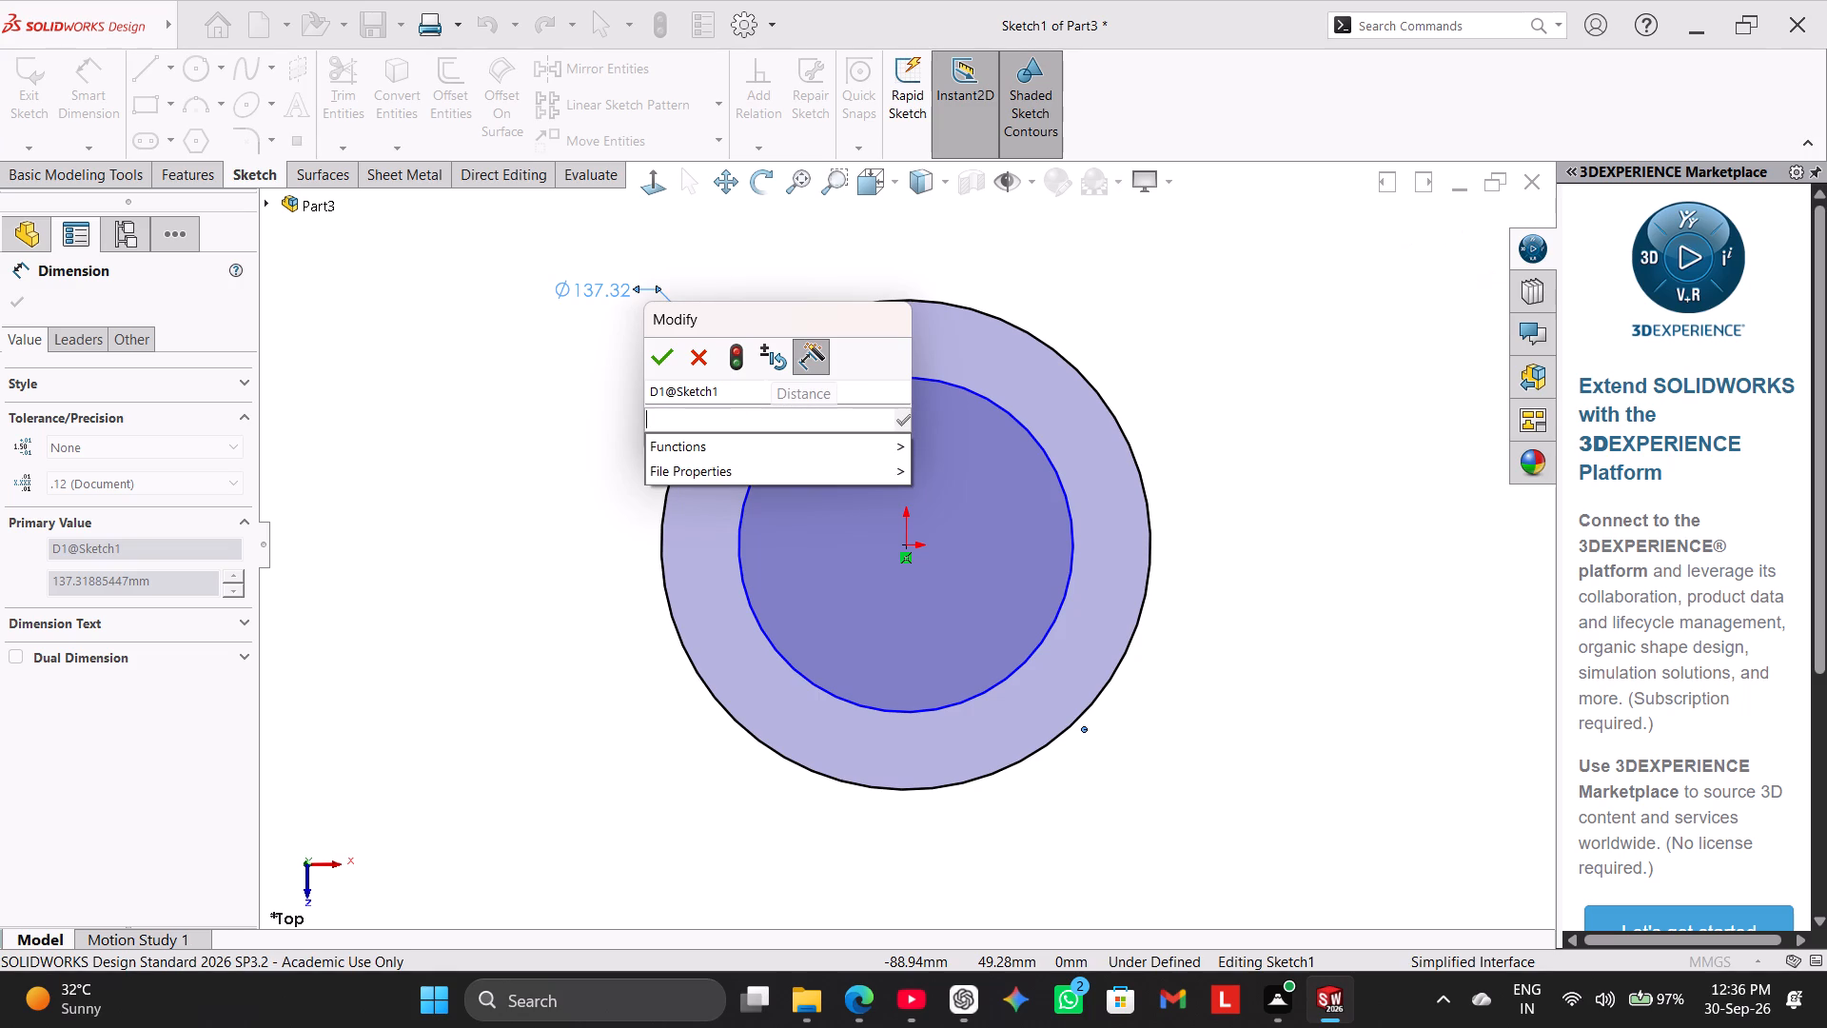
pyautogui.press('pagedown')
pyautogui.press('Clear')
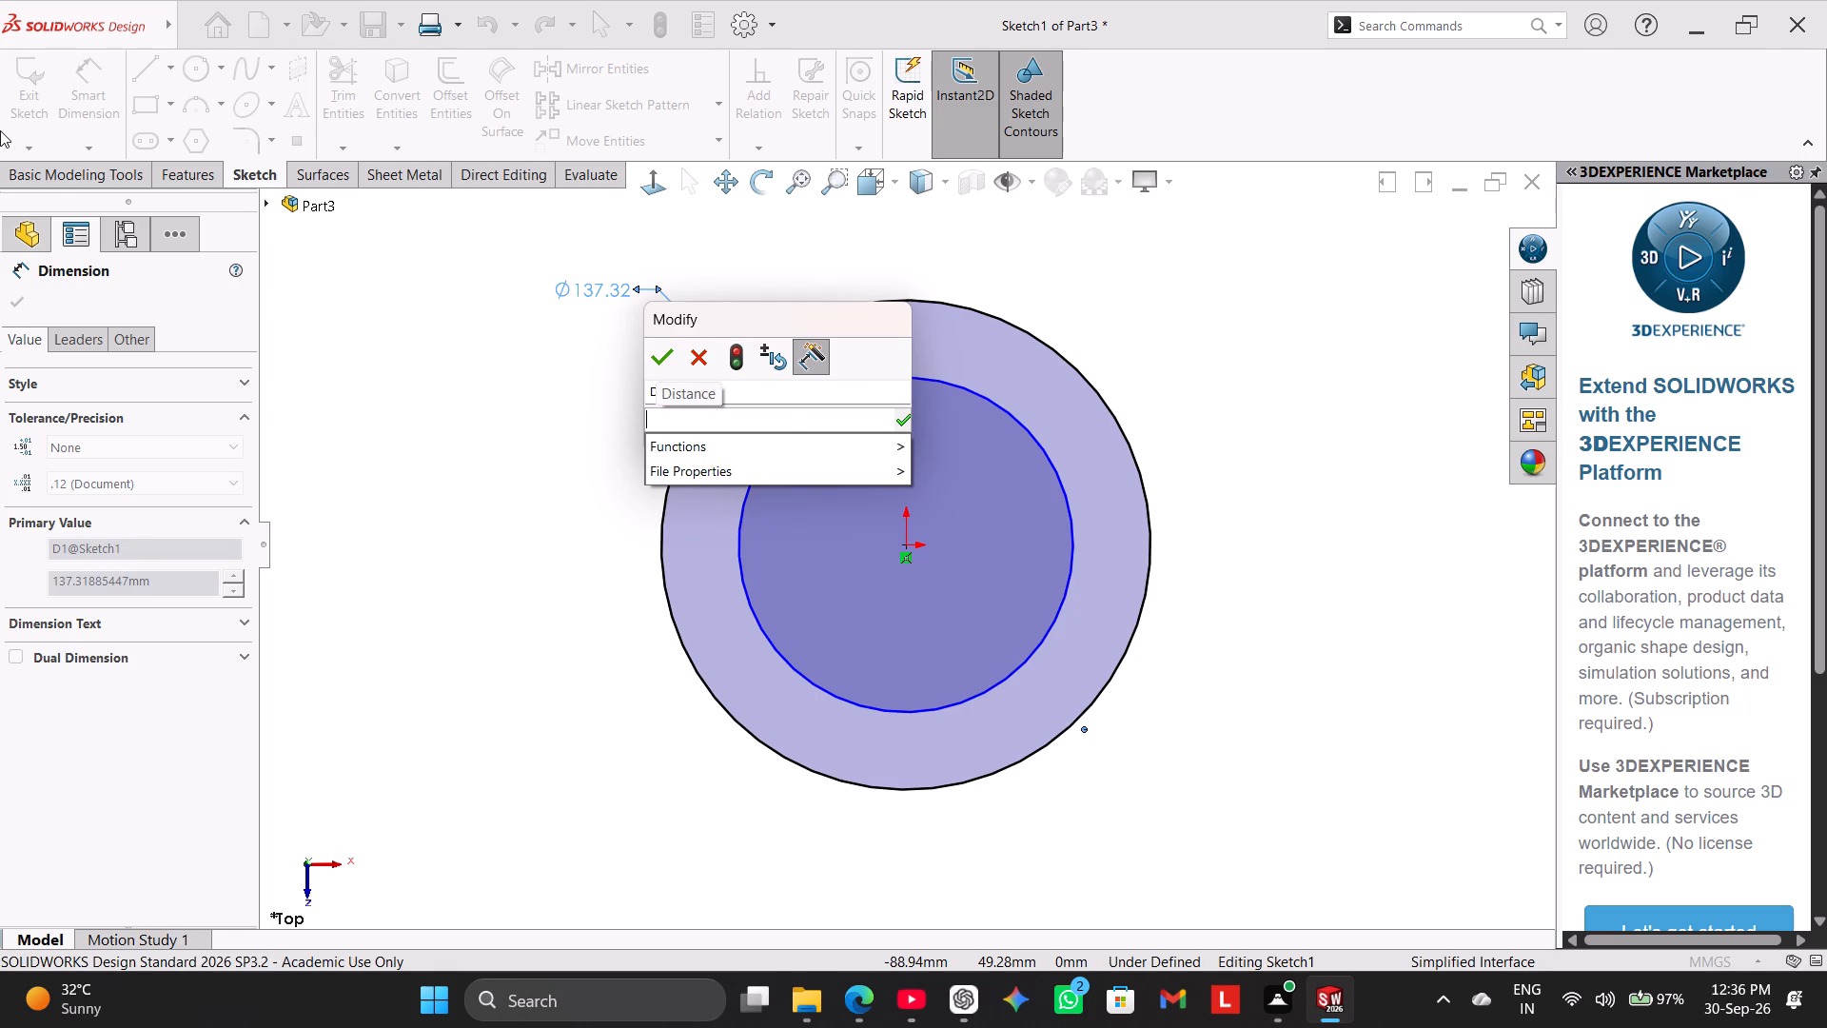
pyautogui.press('pagedown')
pyautogui.press('Clear')
pyautogui.write('35*2')
pyautogui.press('Return')
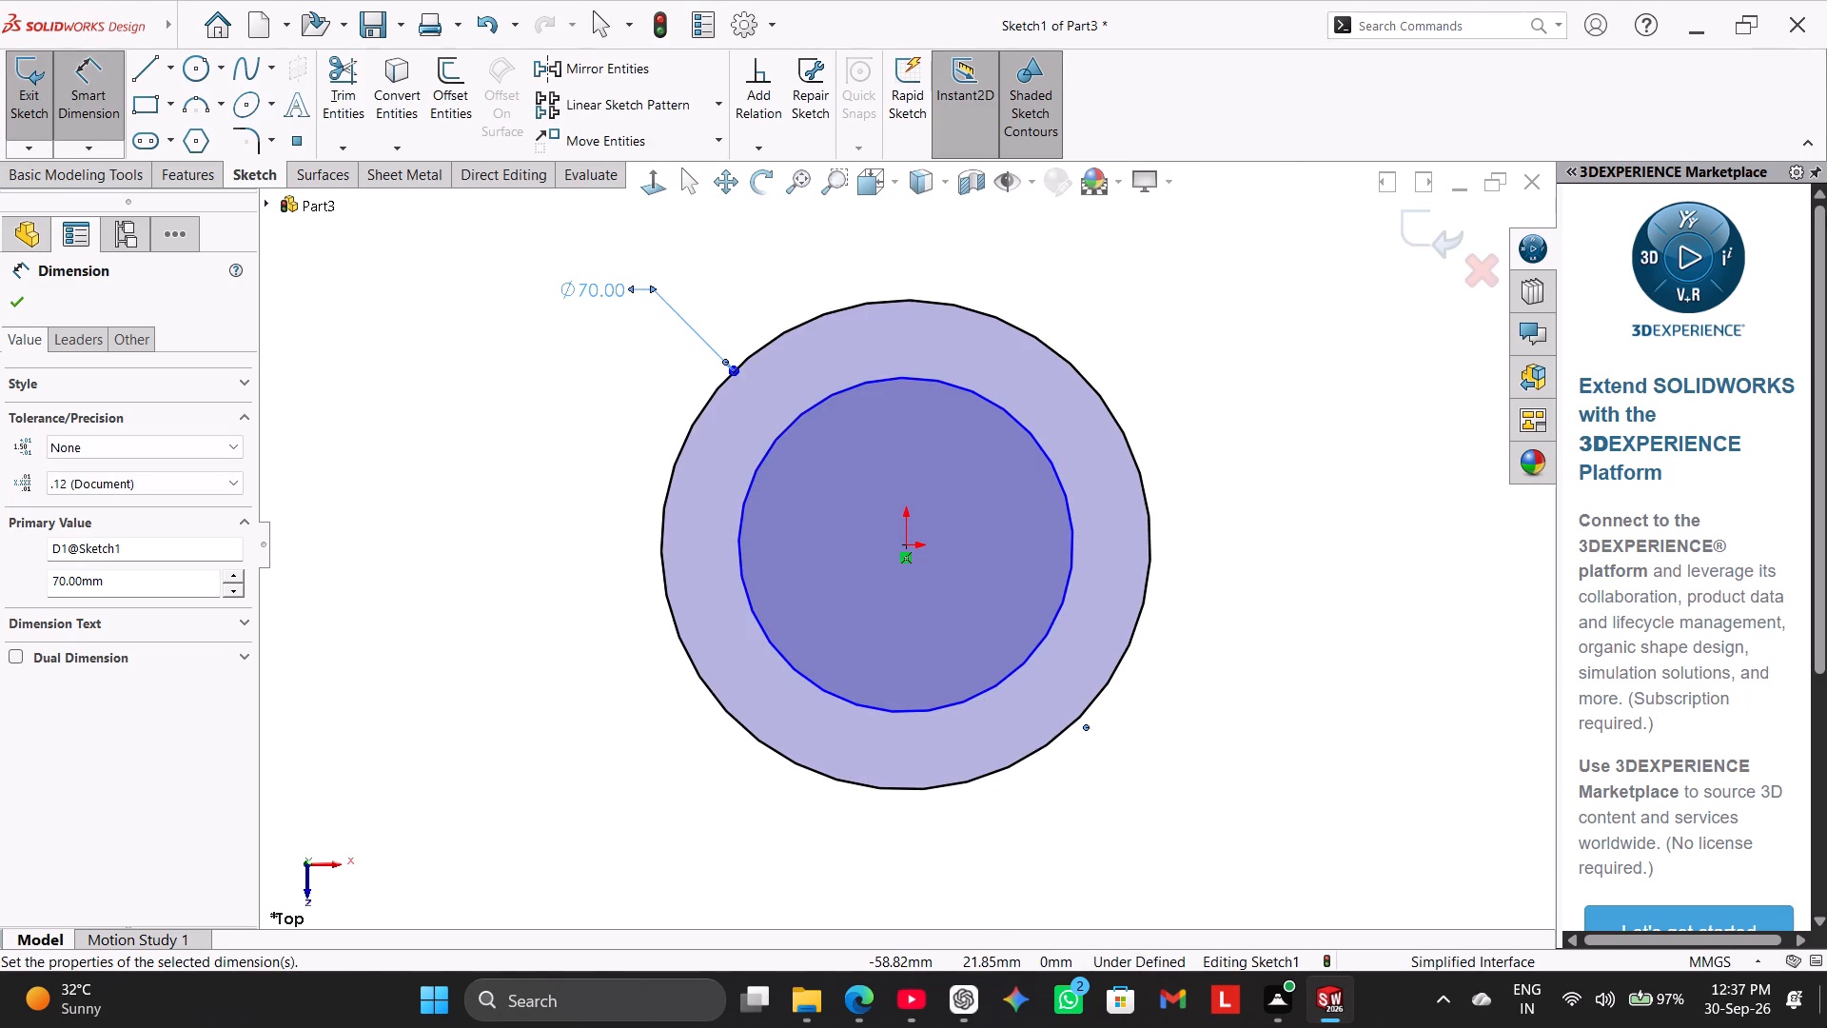
# Dimension the inner circle's diameter and set it to 36 mm.
pyautogui.click(928, 380)
pyautogui.click(1167, 295)
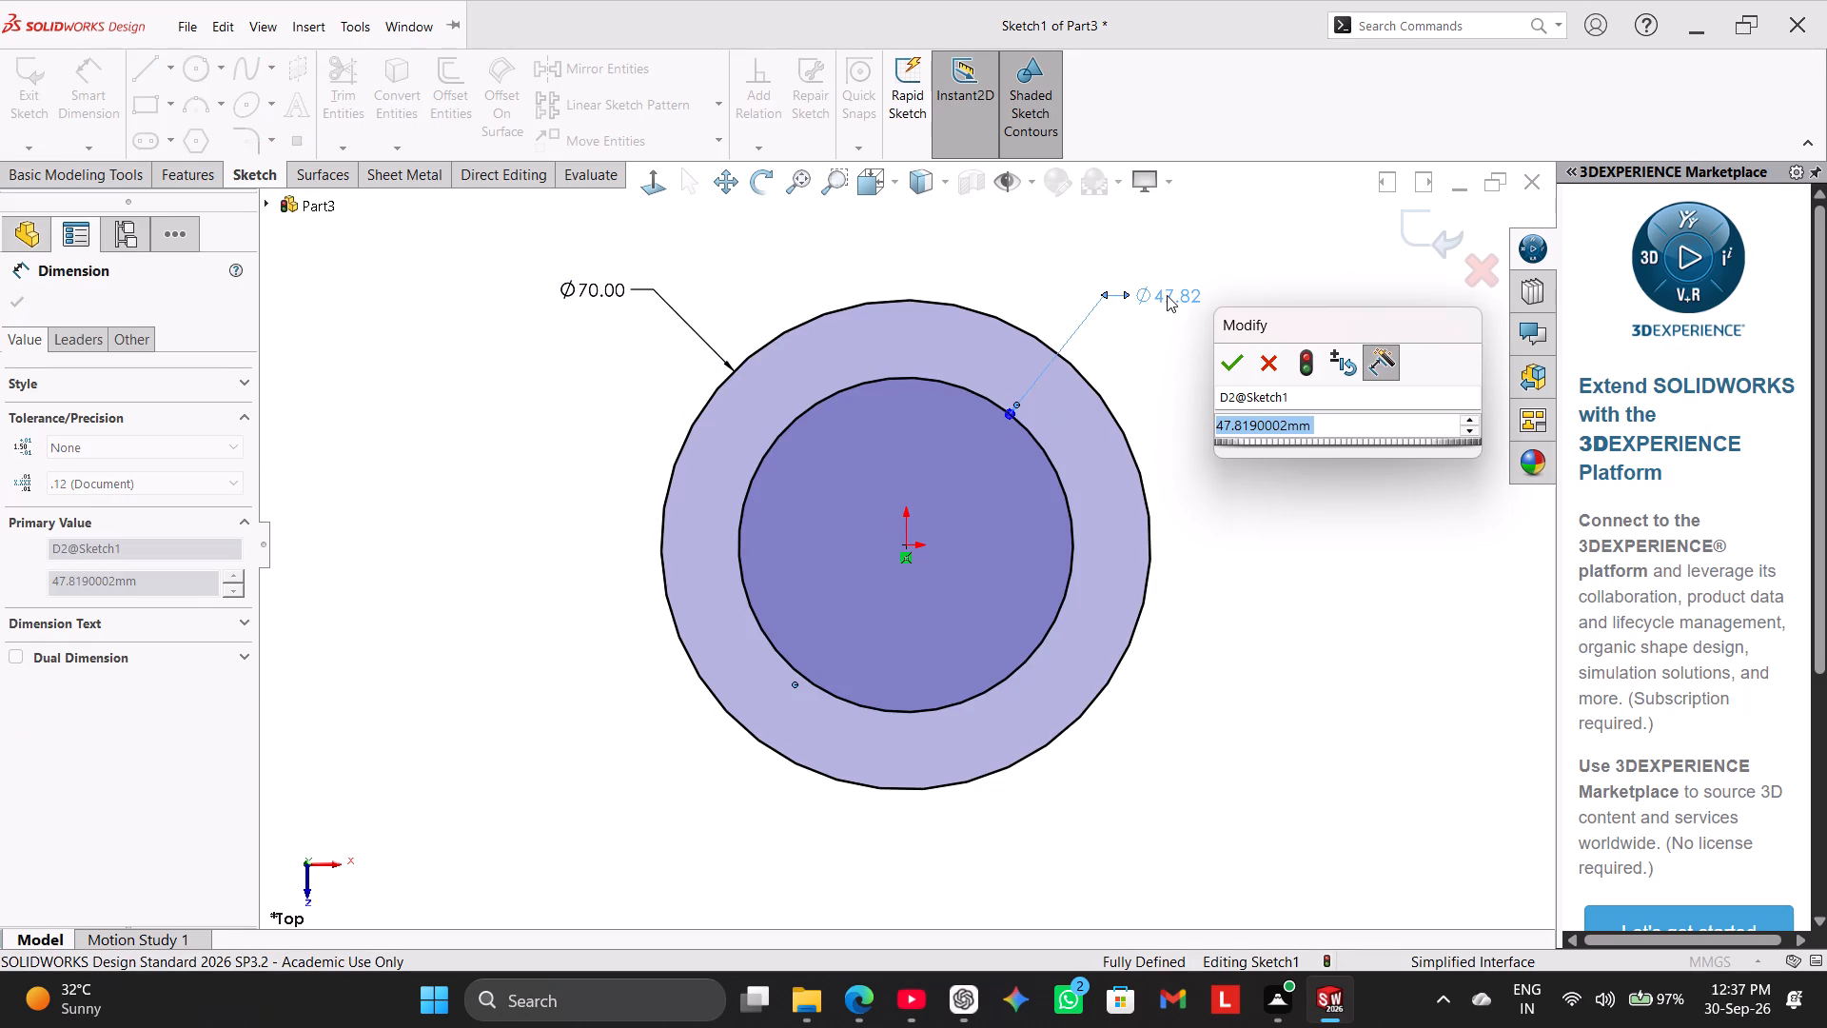
pyautogui.write('36')
pyautogui.press('Return')
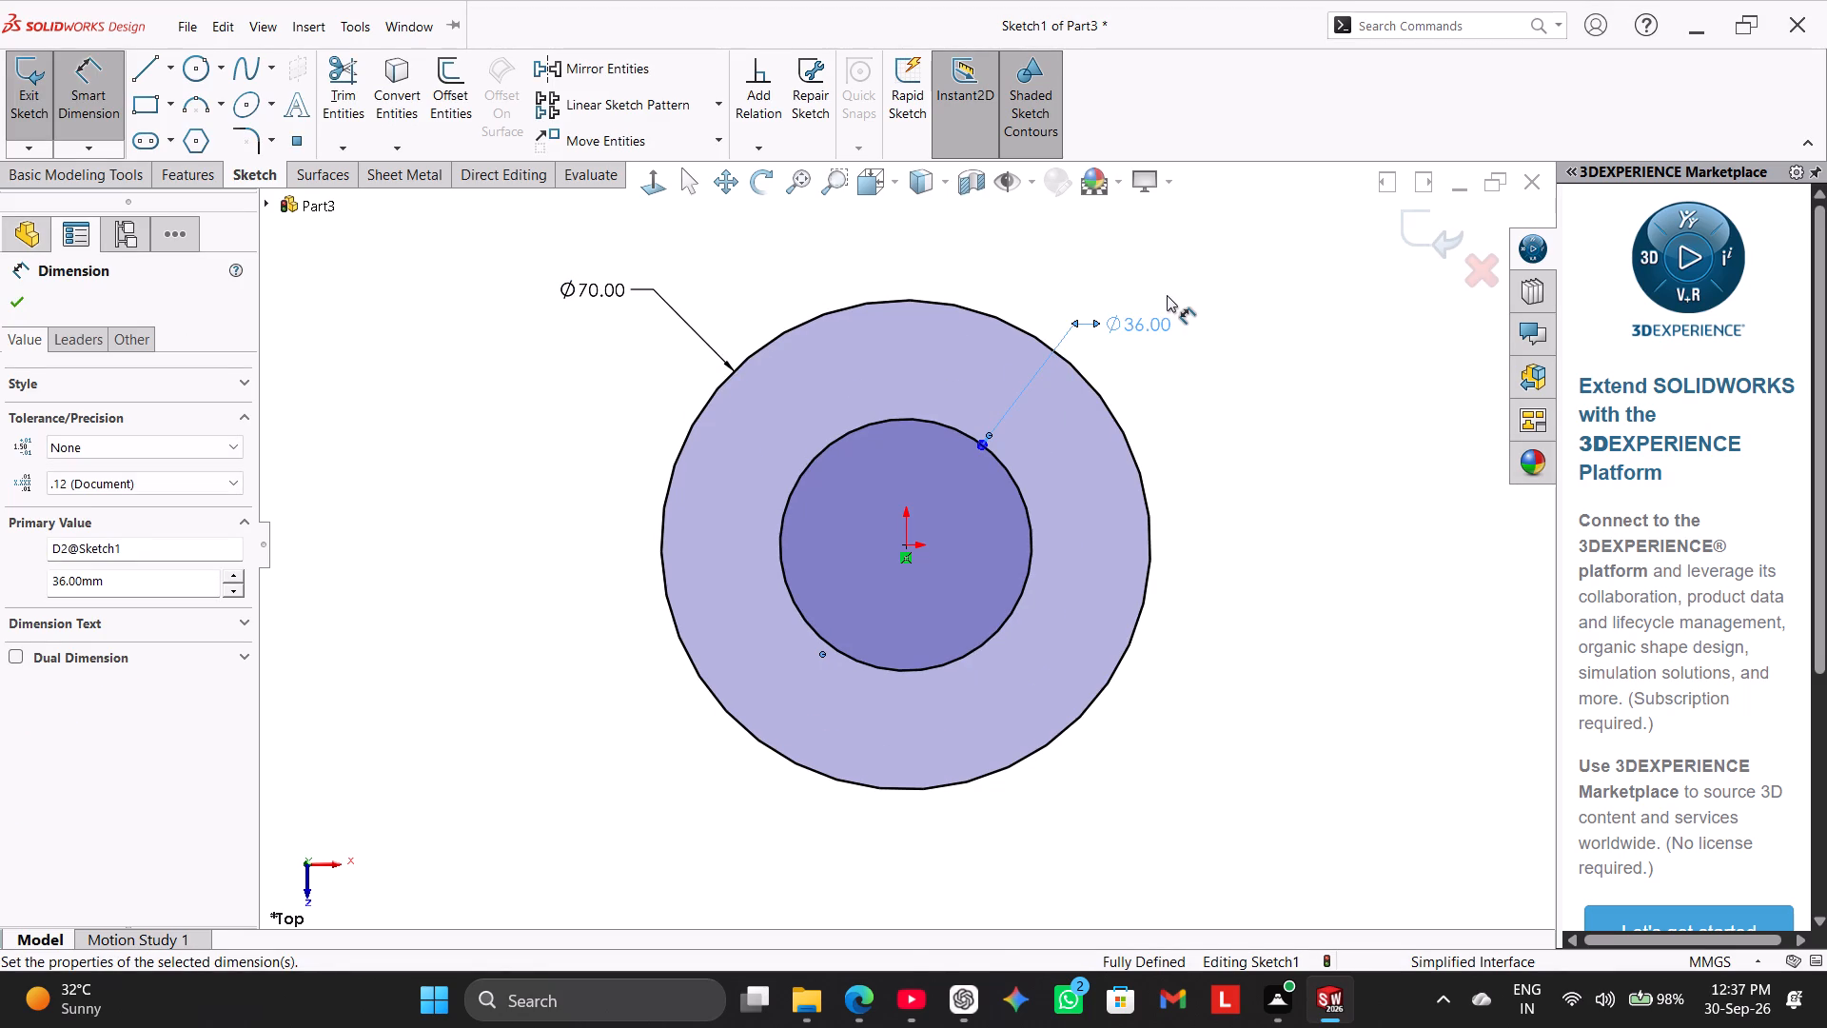
pyautogui.rightClick(1183, 481)
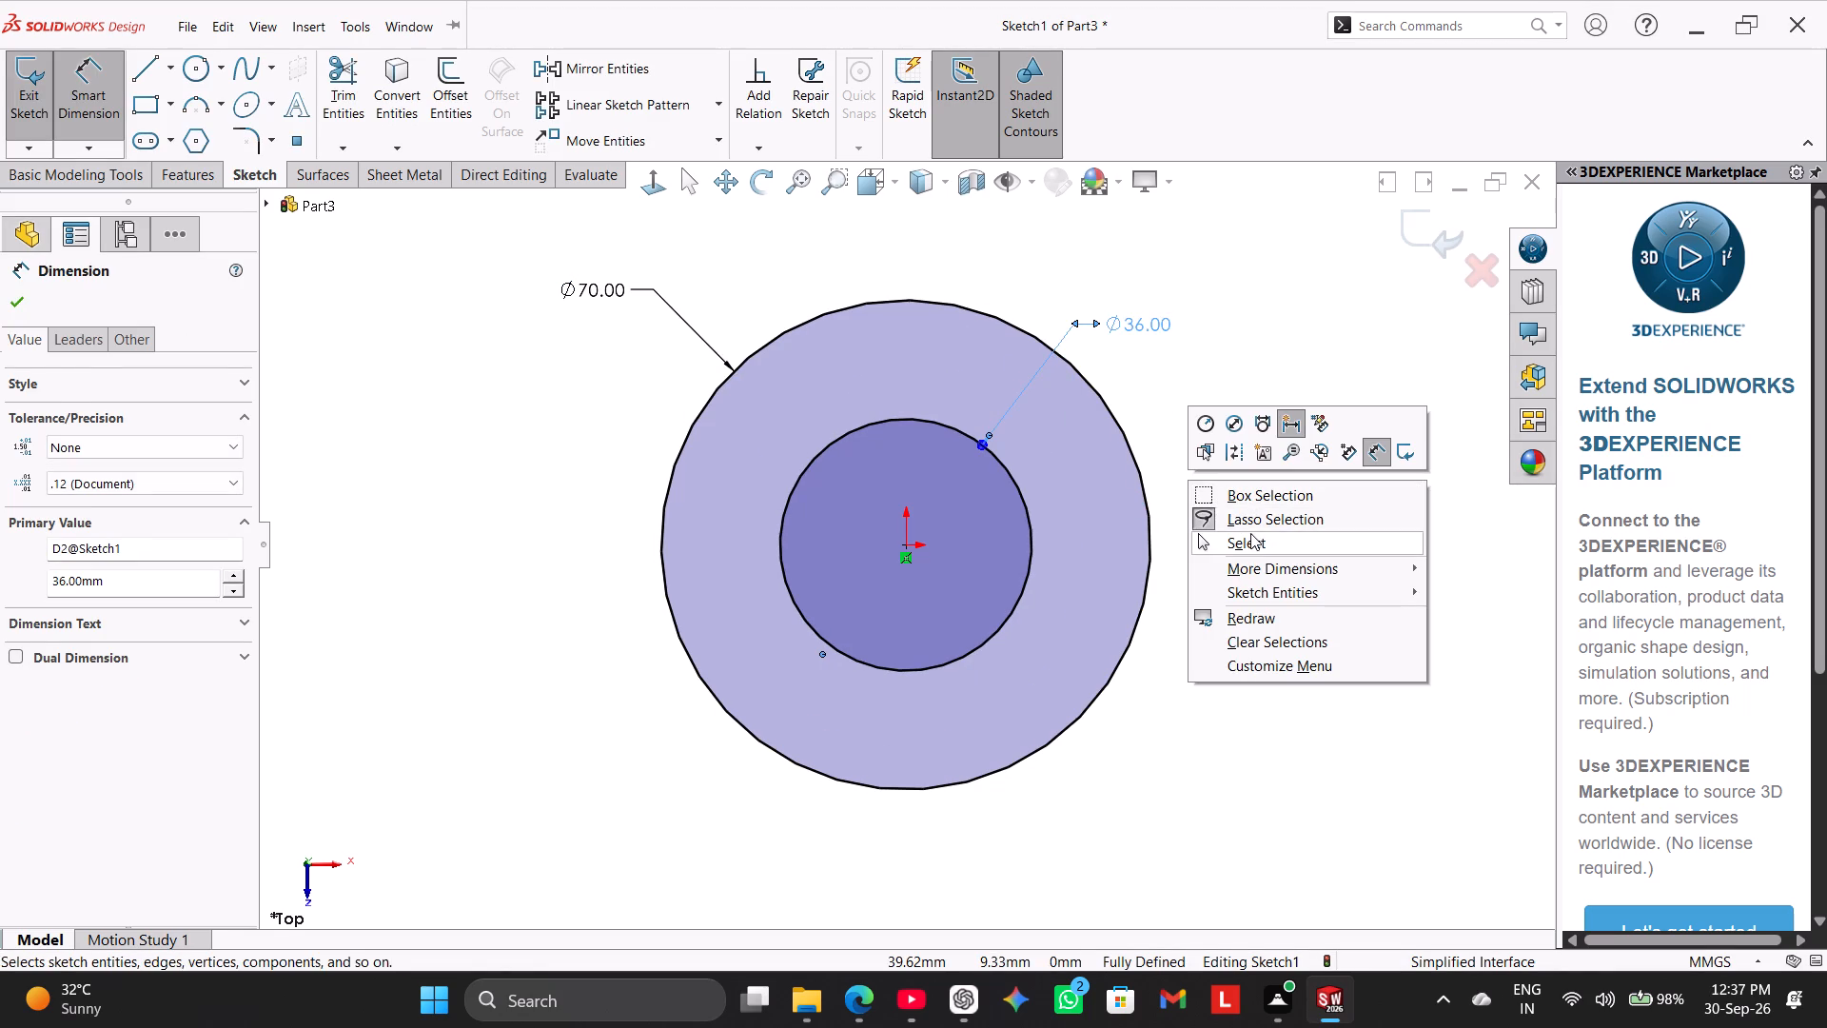
pyautogui.click(1252, 534)
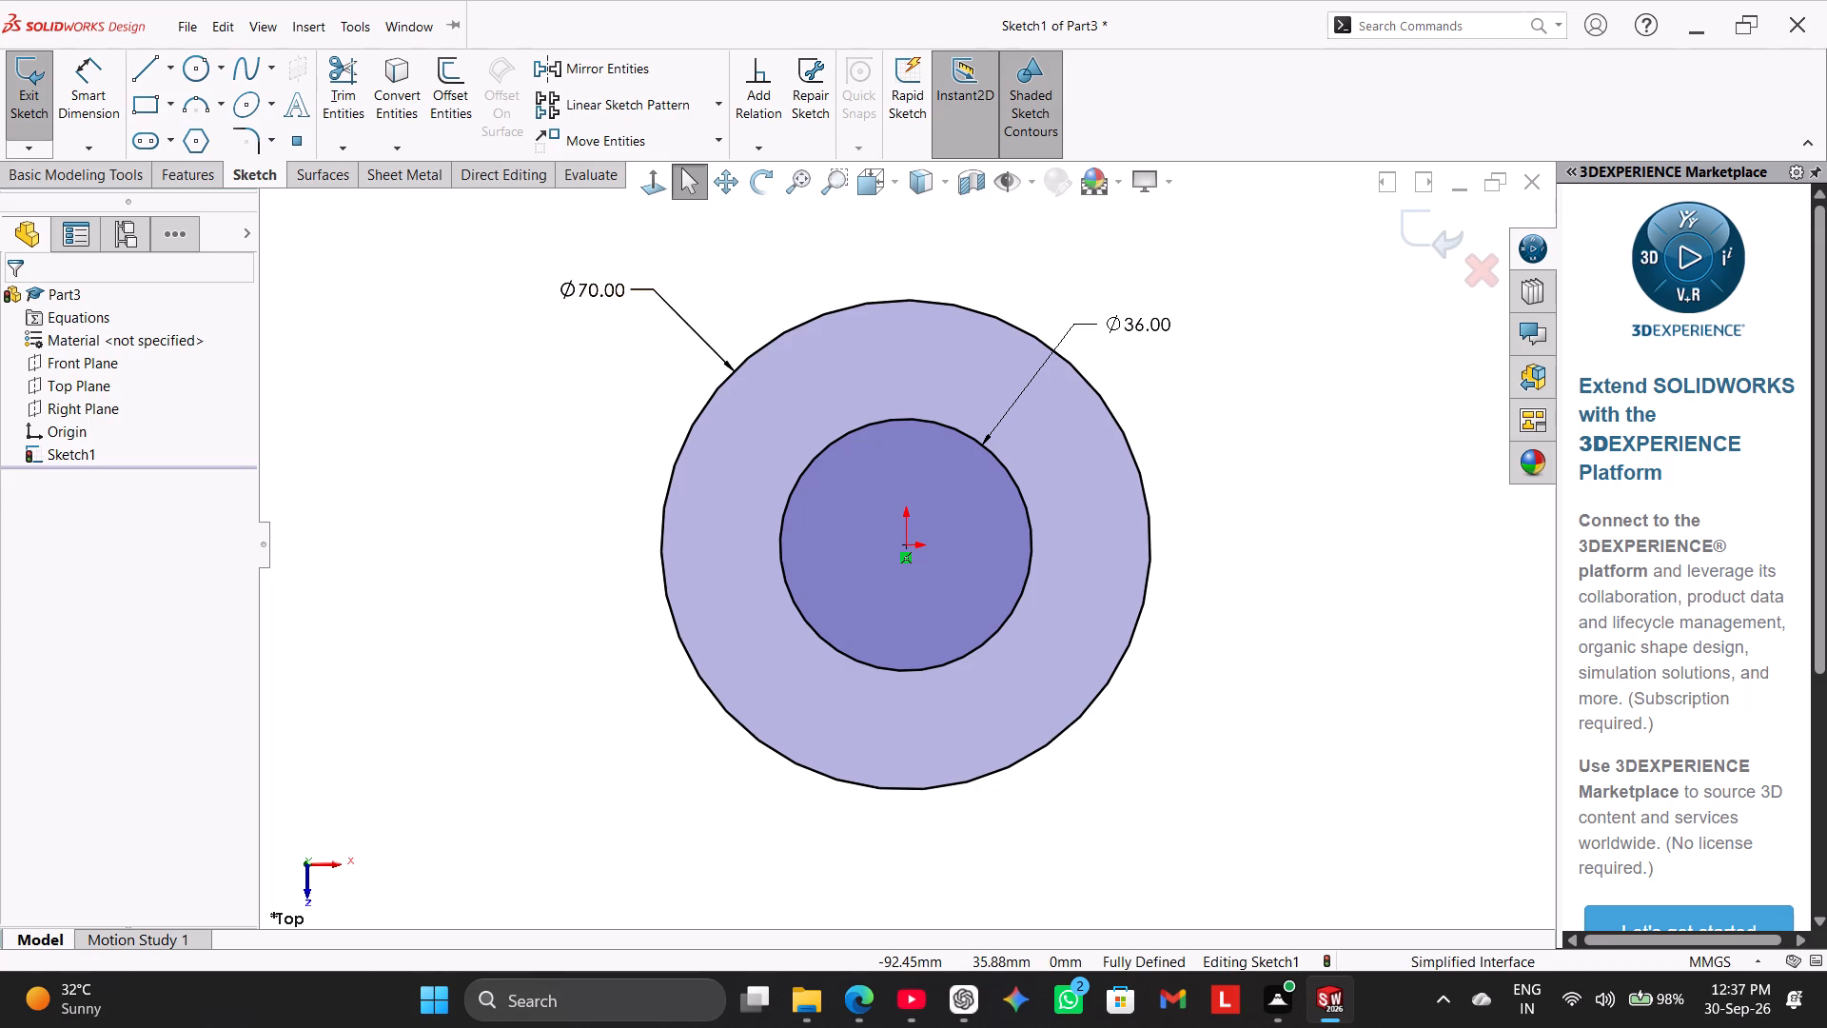
# Sketch a third concentric circle on the origin, outside the 70 mm circle, with a radius of about 47 mm.
pyautogui.scroll(2, 419, 422)
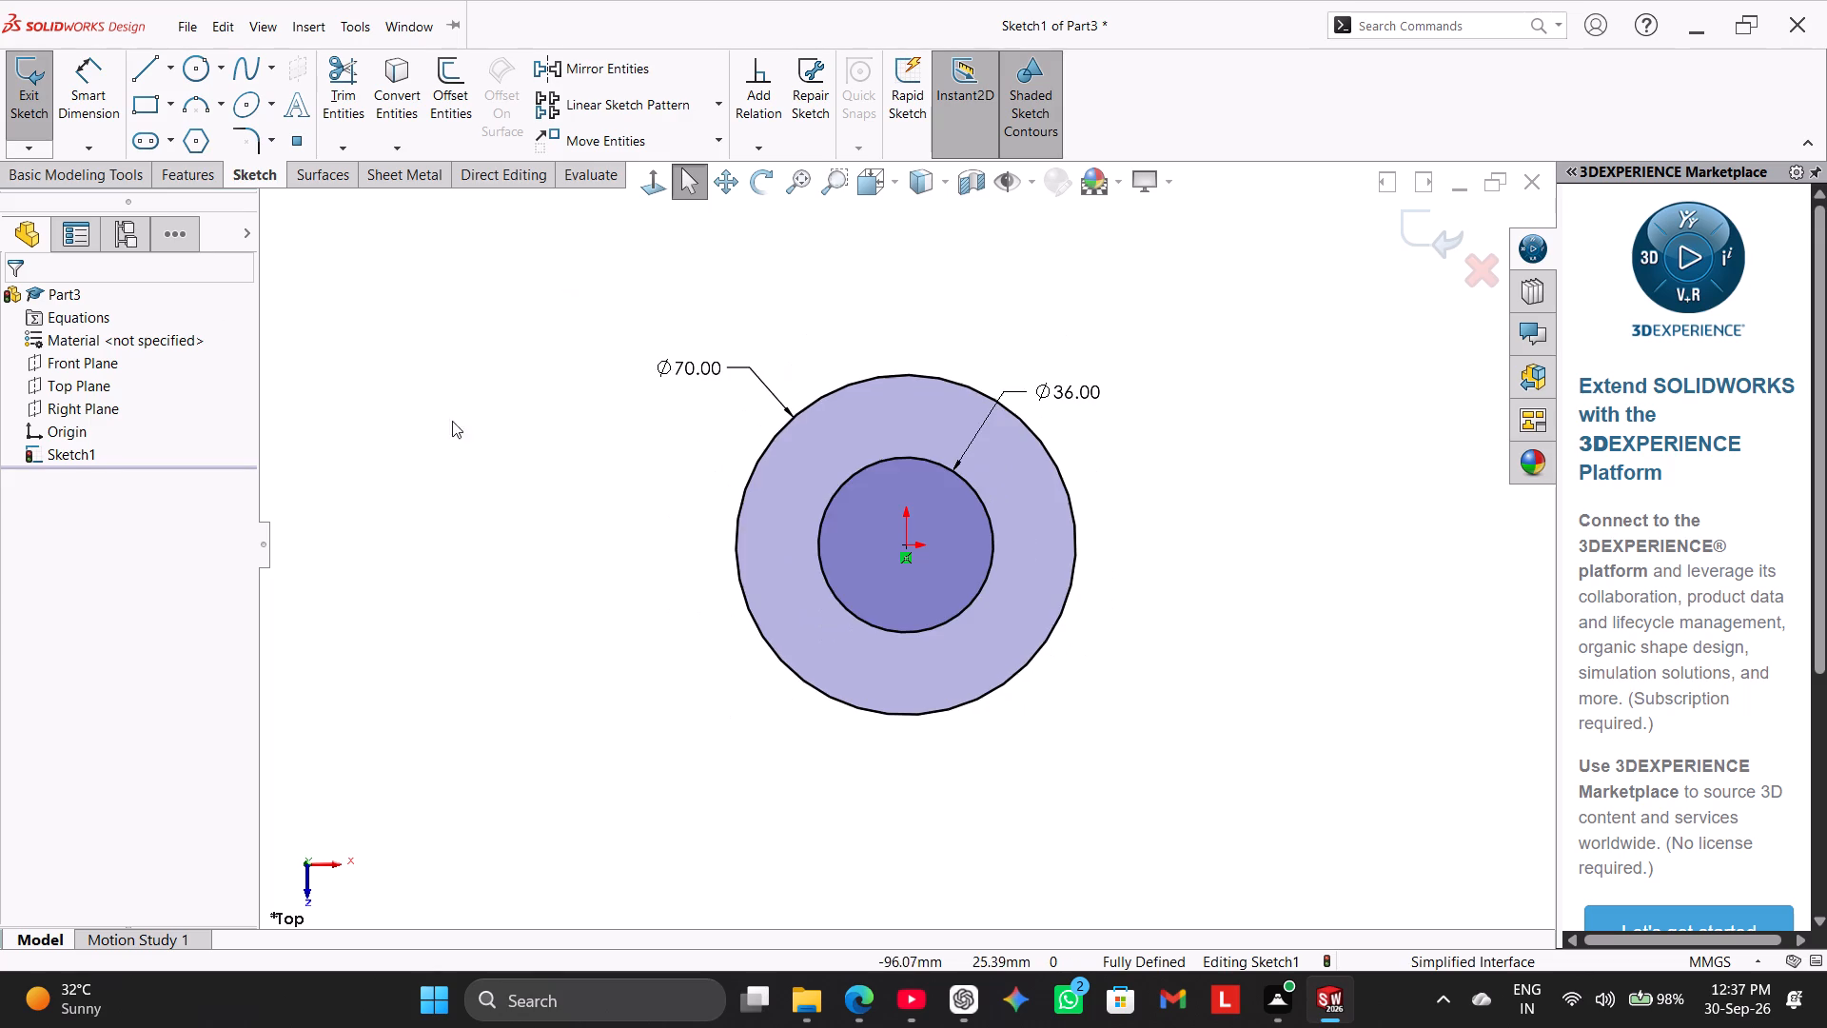
pyautogui.scroll(1, 339, 306)
pyautogui.click(192, 73)
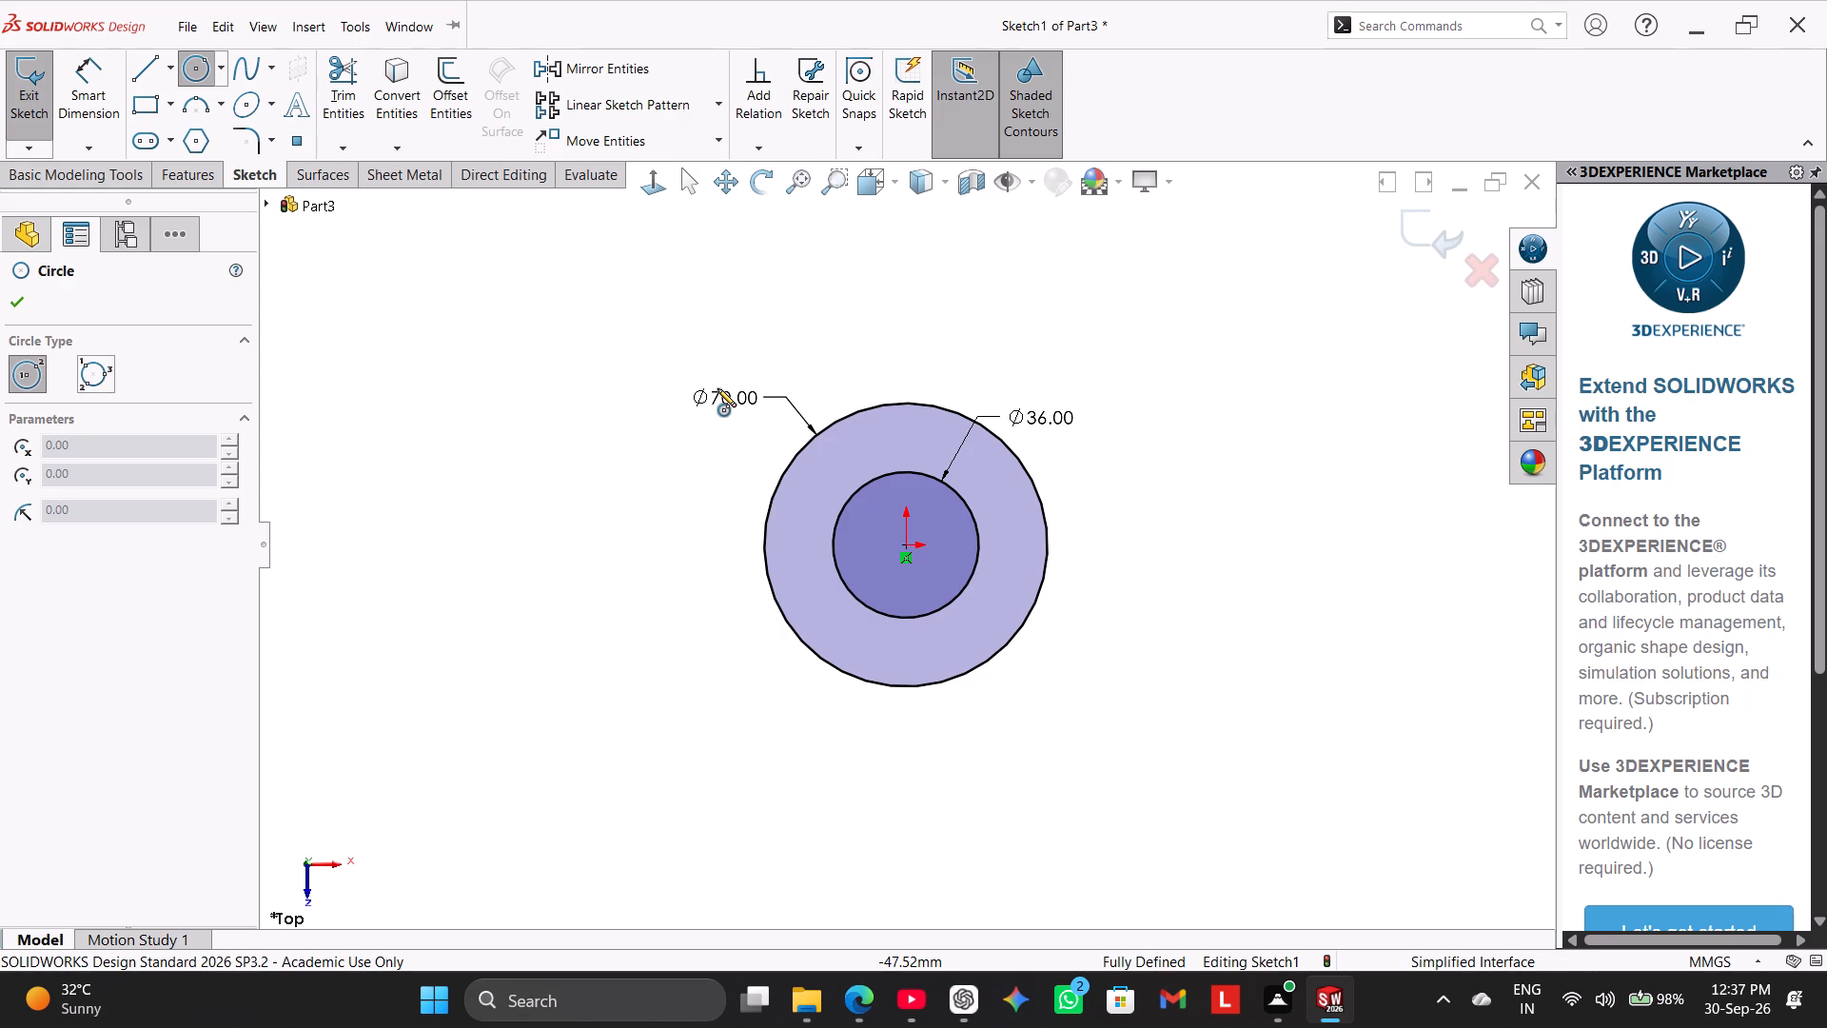
pyautogui.click(905, 545)
pyautogui.click(1032, 688)
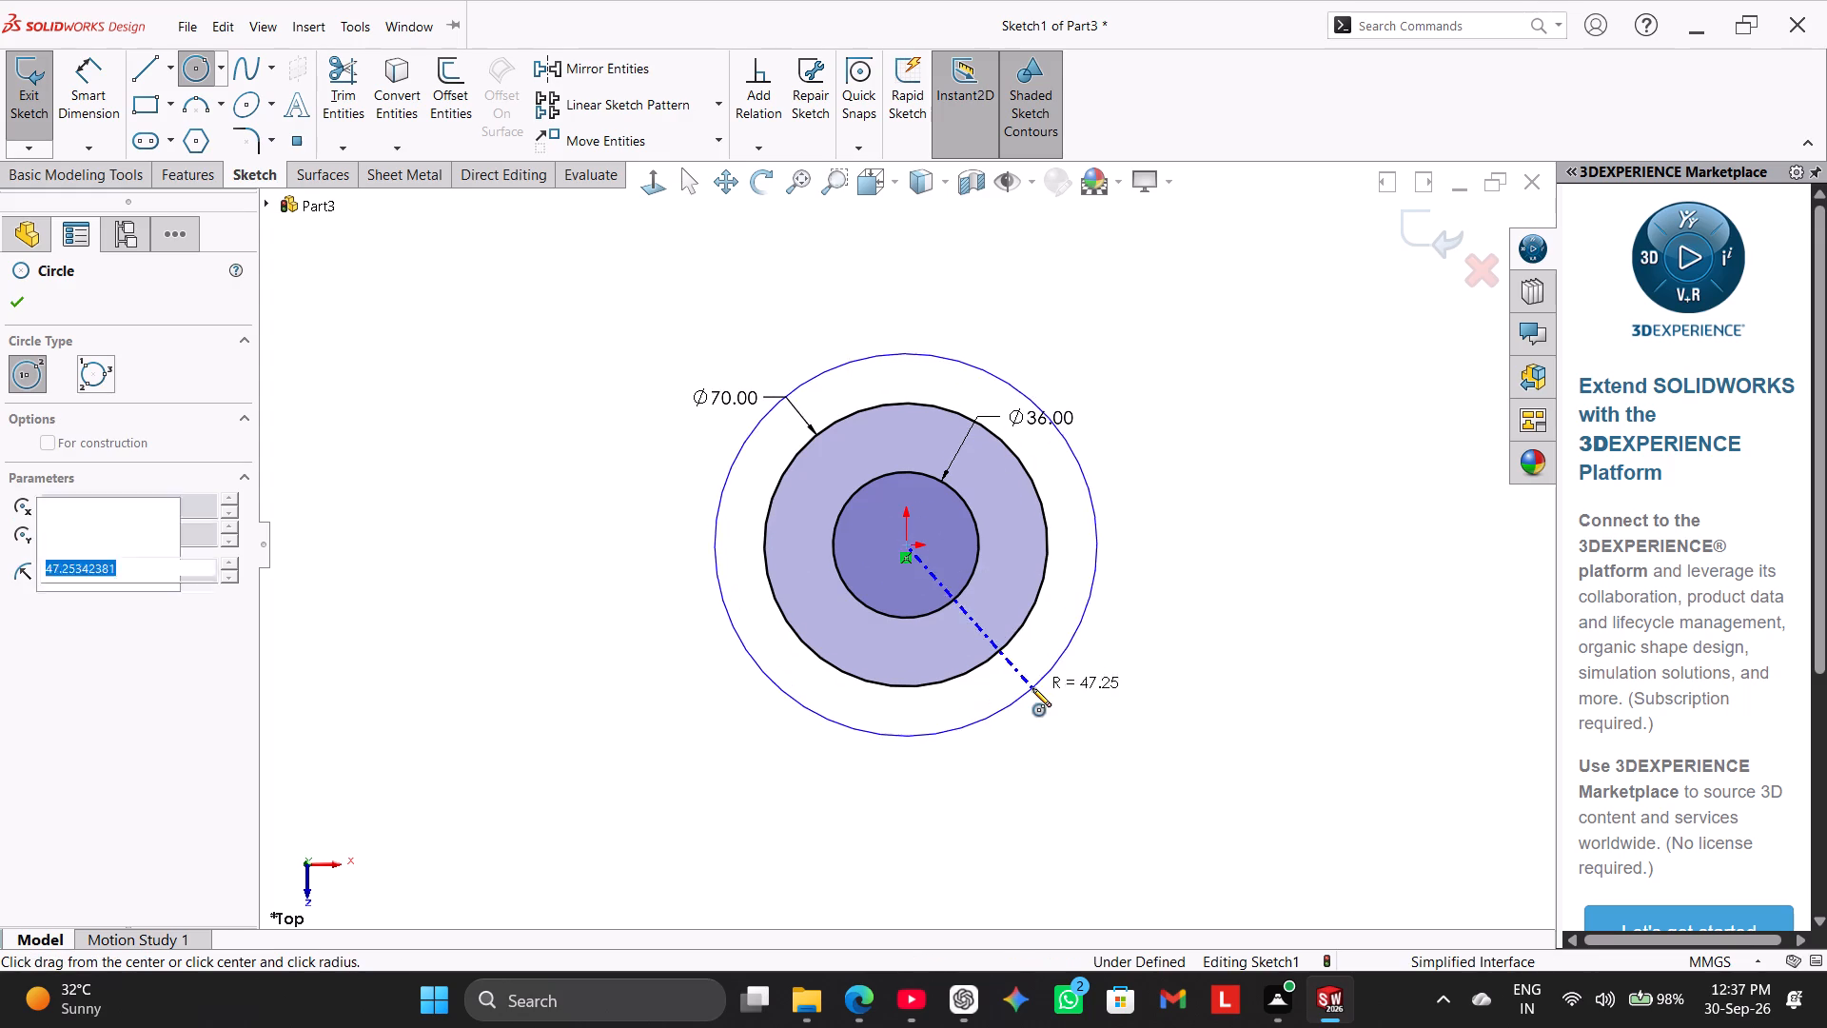
# Sketch three concentric circles about 173 mm directly above the origin, with radii of about 73, 46 and 19 mm.
pyautogui.scroll(5, 972, 456)
pyautogui.click(906, 264)
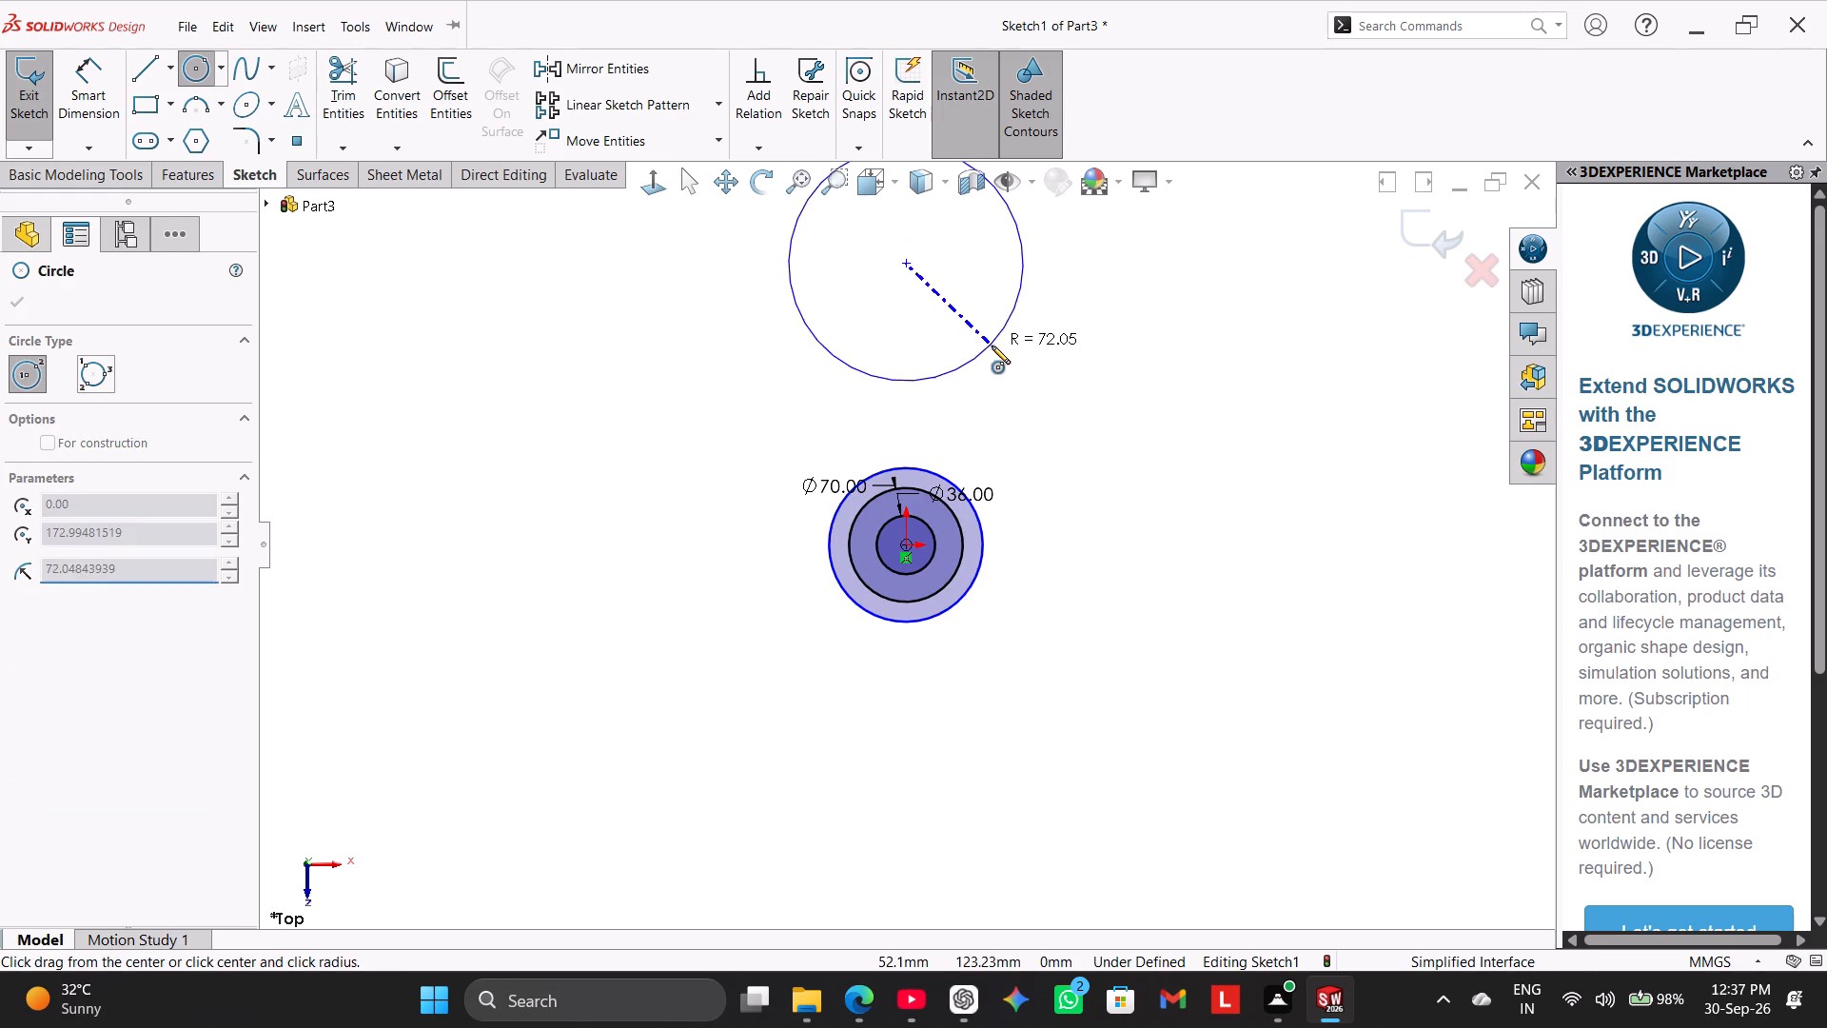
pyautogui.click(992, 346)
pyautogui.click(902, 265)
pyautogui.click(958, 318)
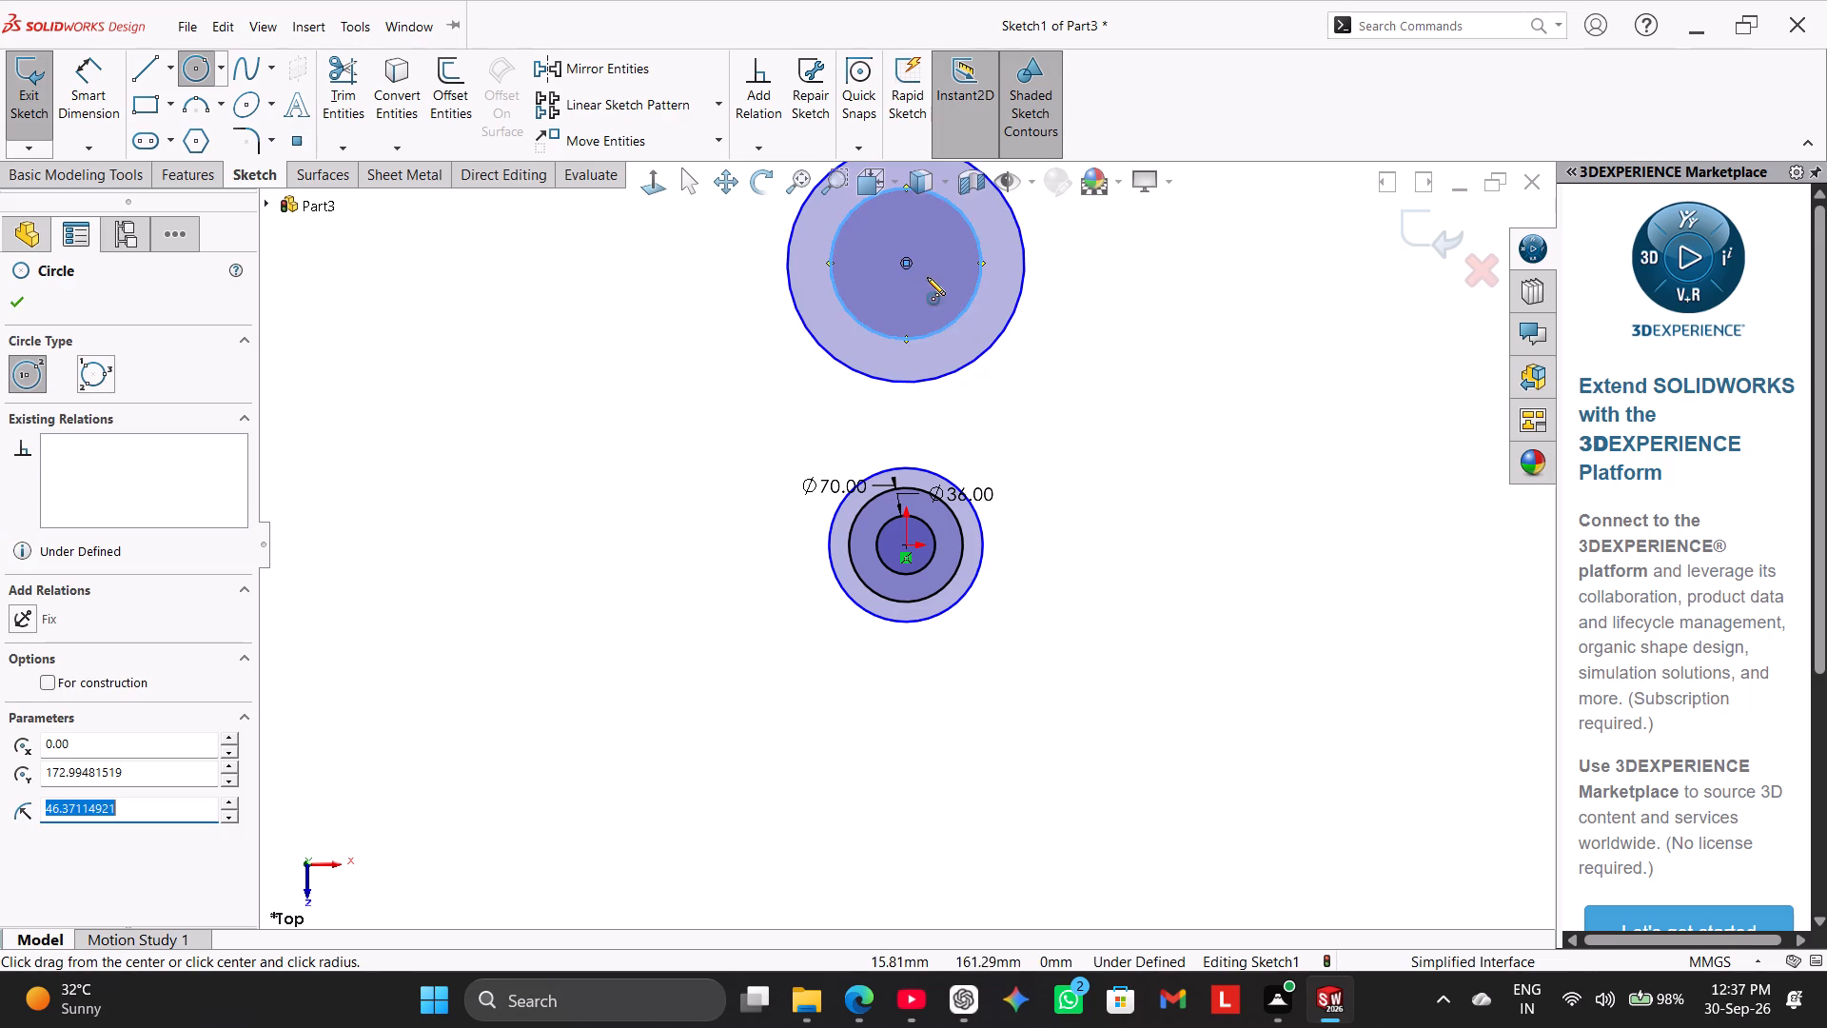
pyautogui.click(910, 262)
pyautogui.click(929, 286)
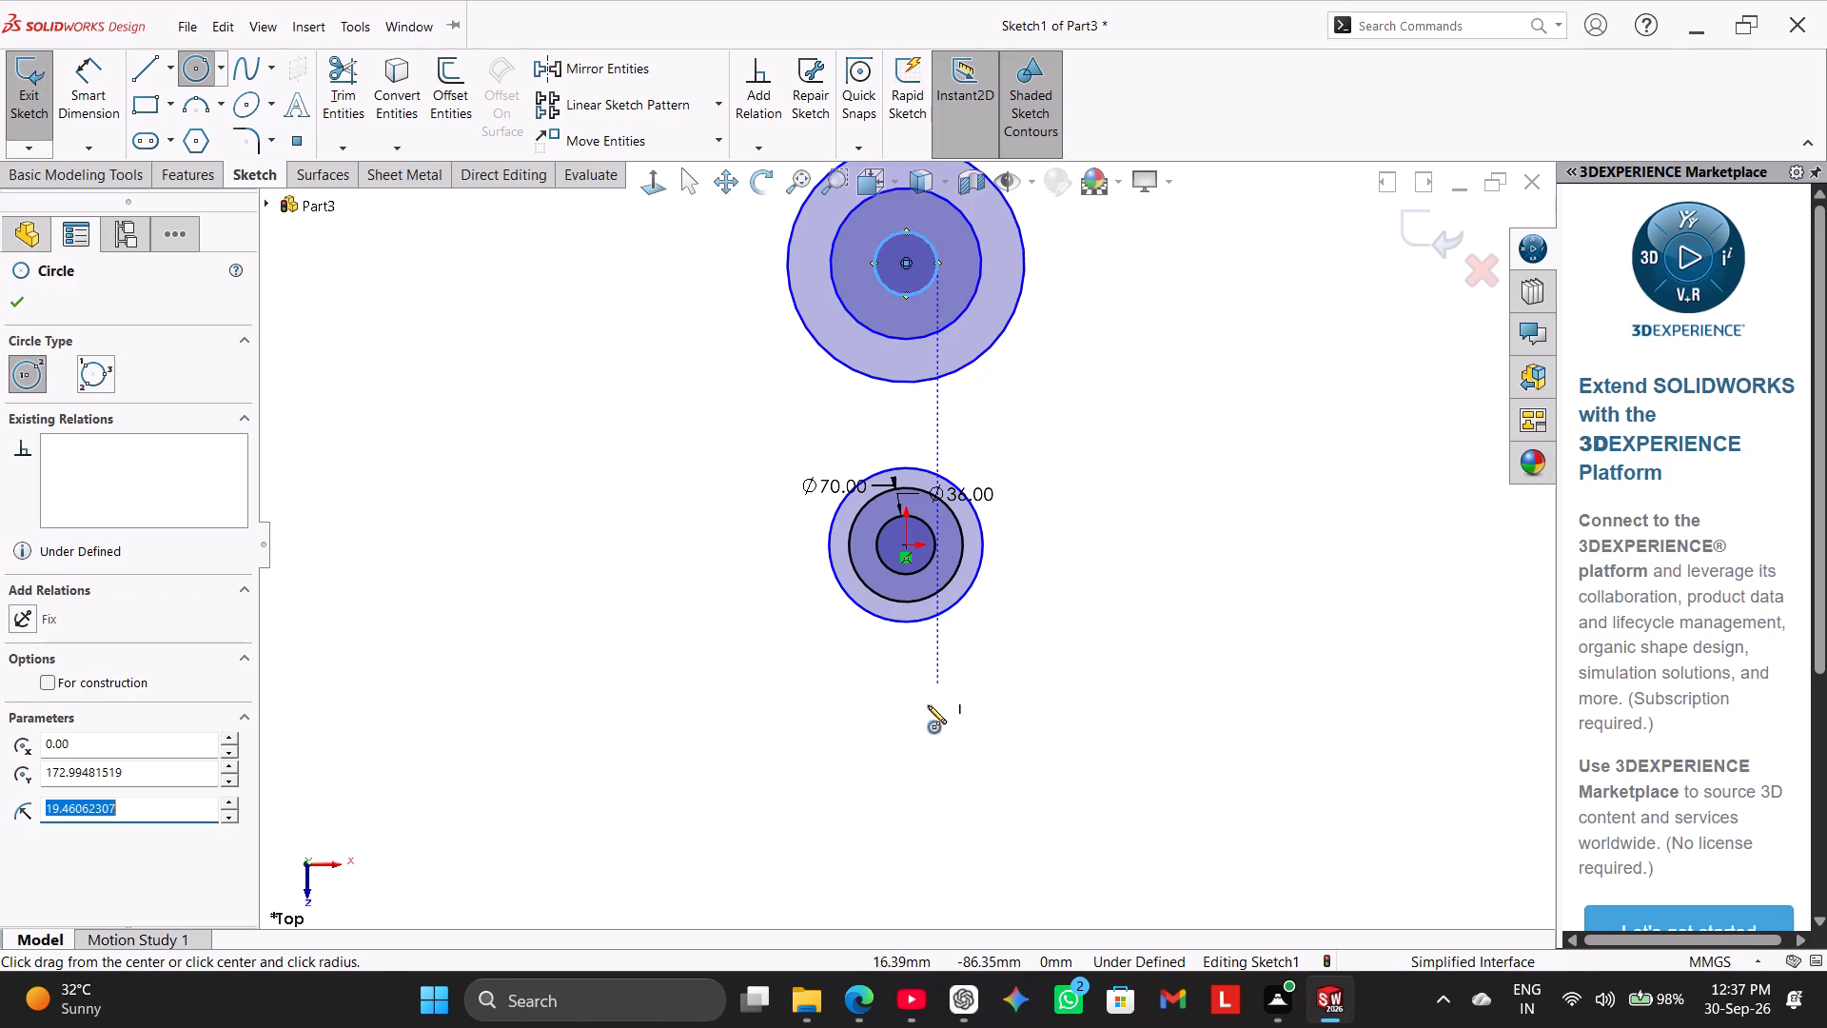
pyautogui.rightClick(1130, 364)
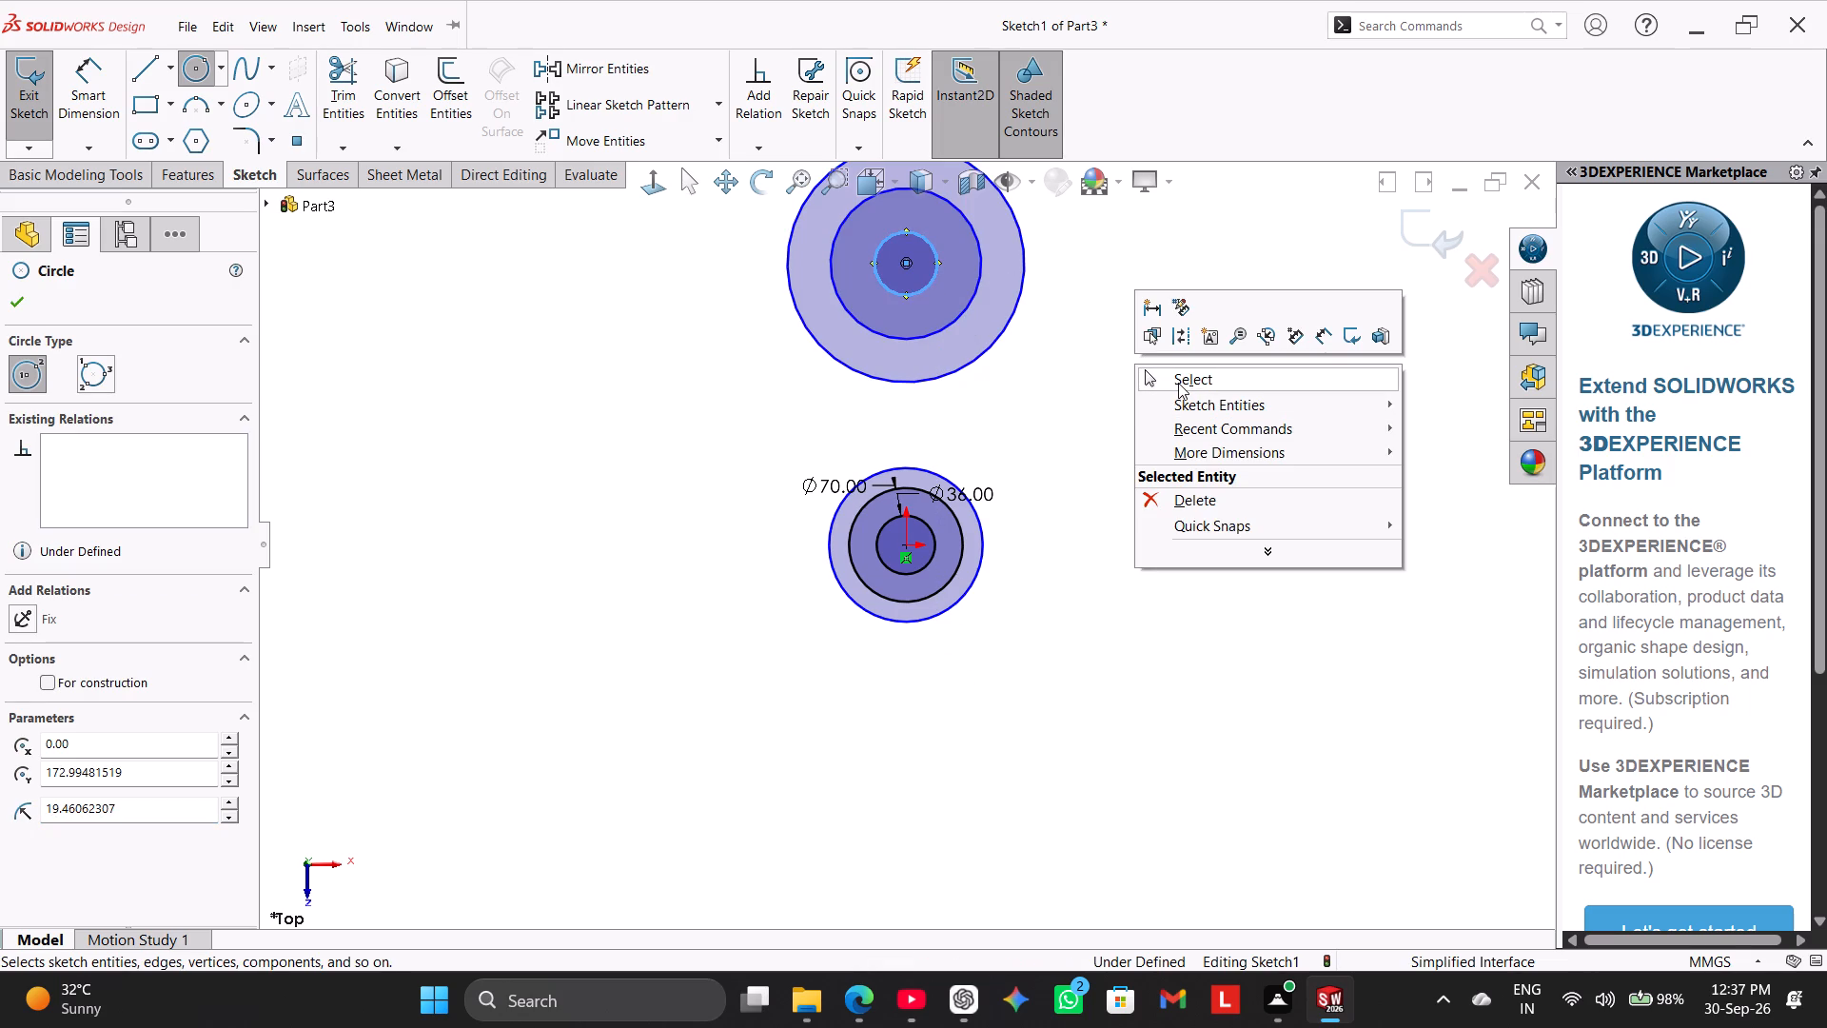
pyautogui.click(1178, 383)
# Draw a vertical centerline from the origin up to the common centre of the upper circles.
pyautogui.scroll(1, 818, 340)
pyautogui.scroll(-2, 833, 333)
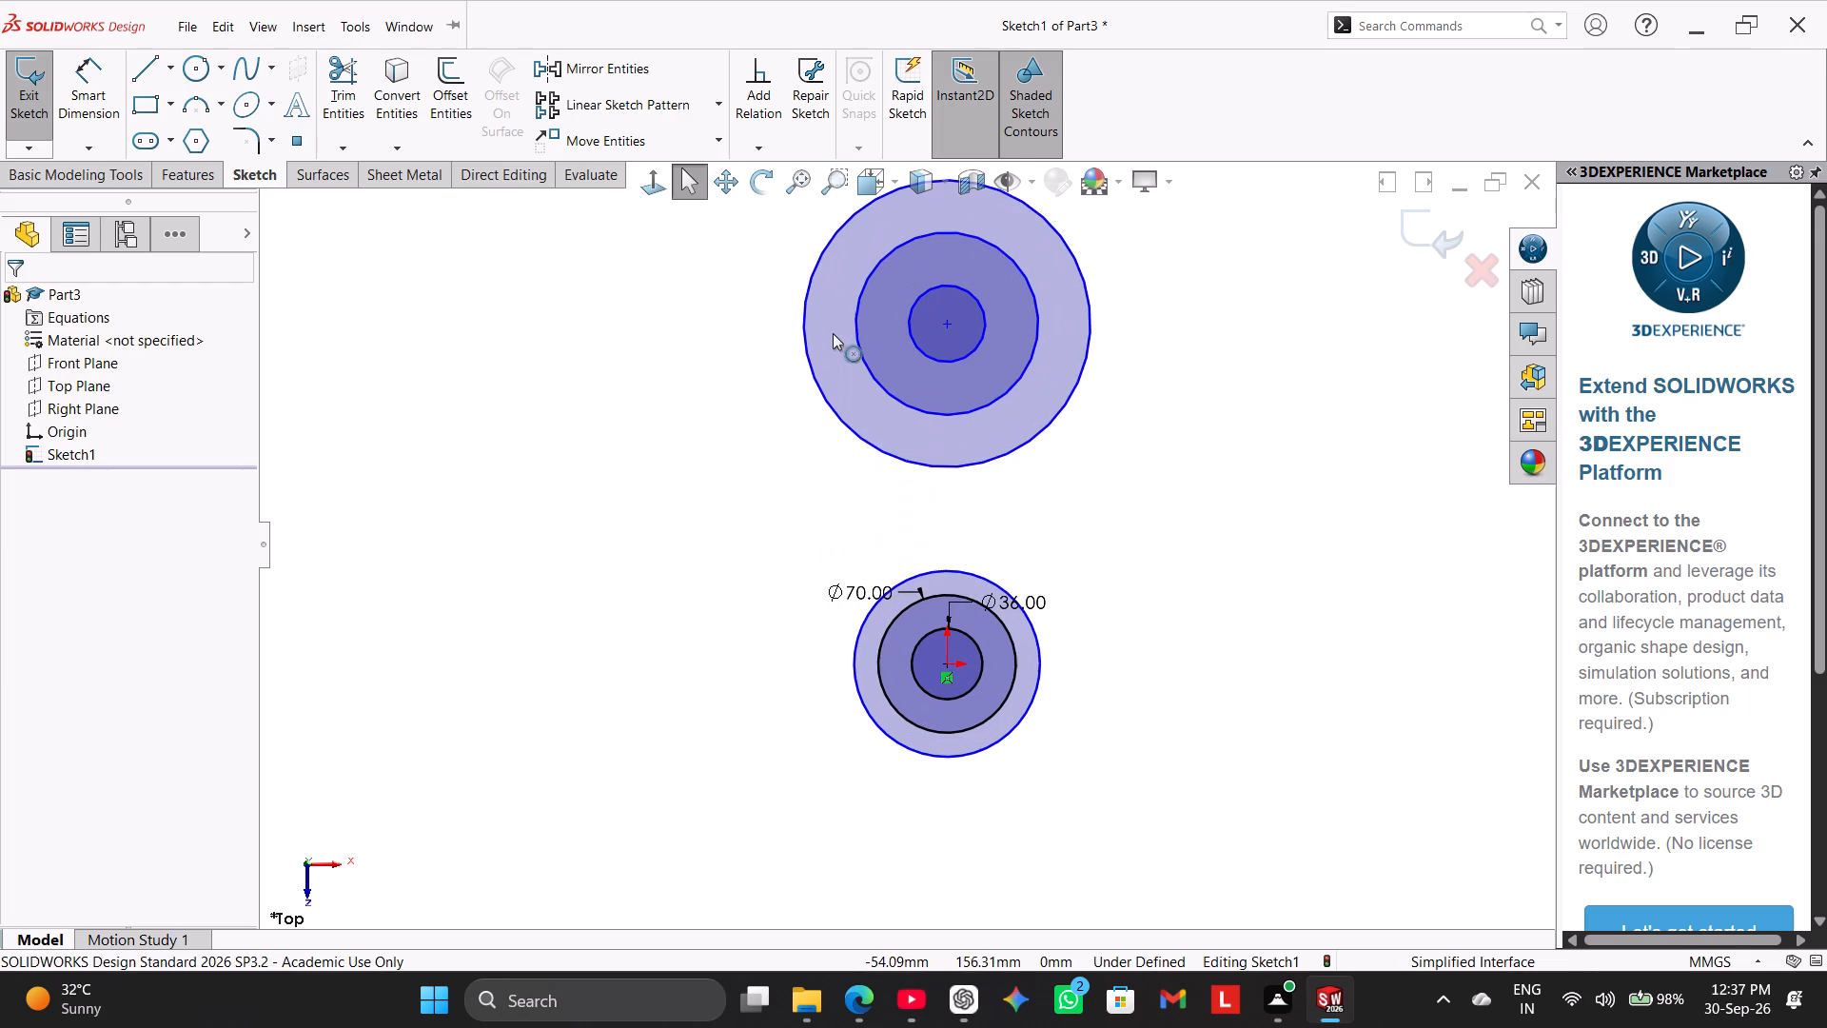
pyautogui.click(172, 64)
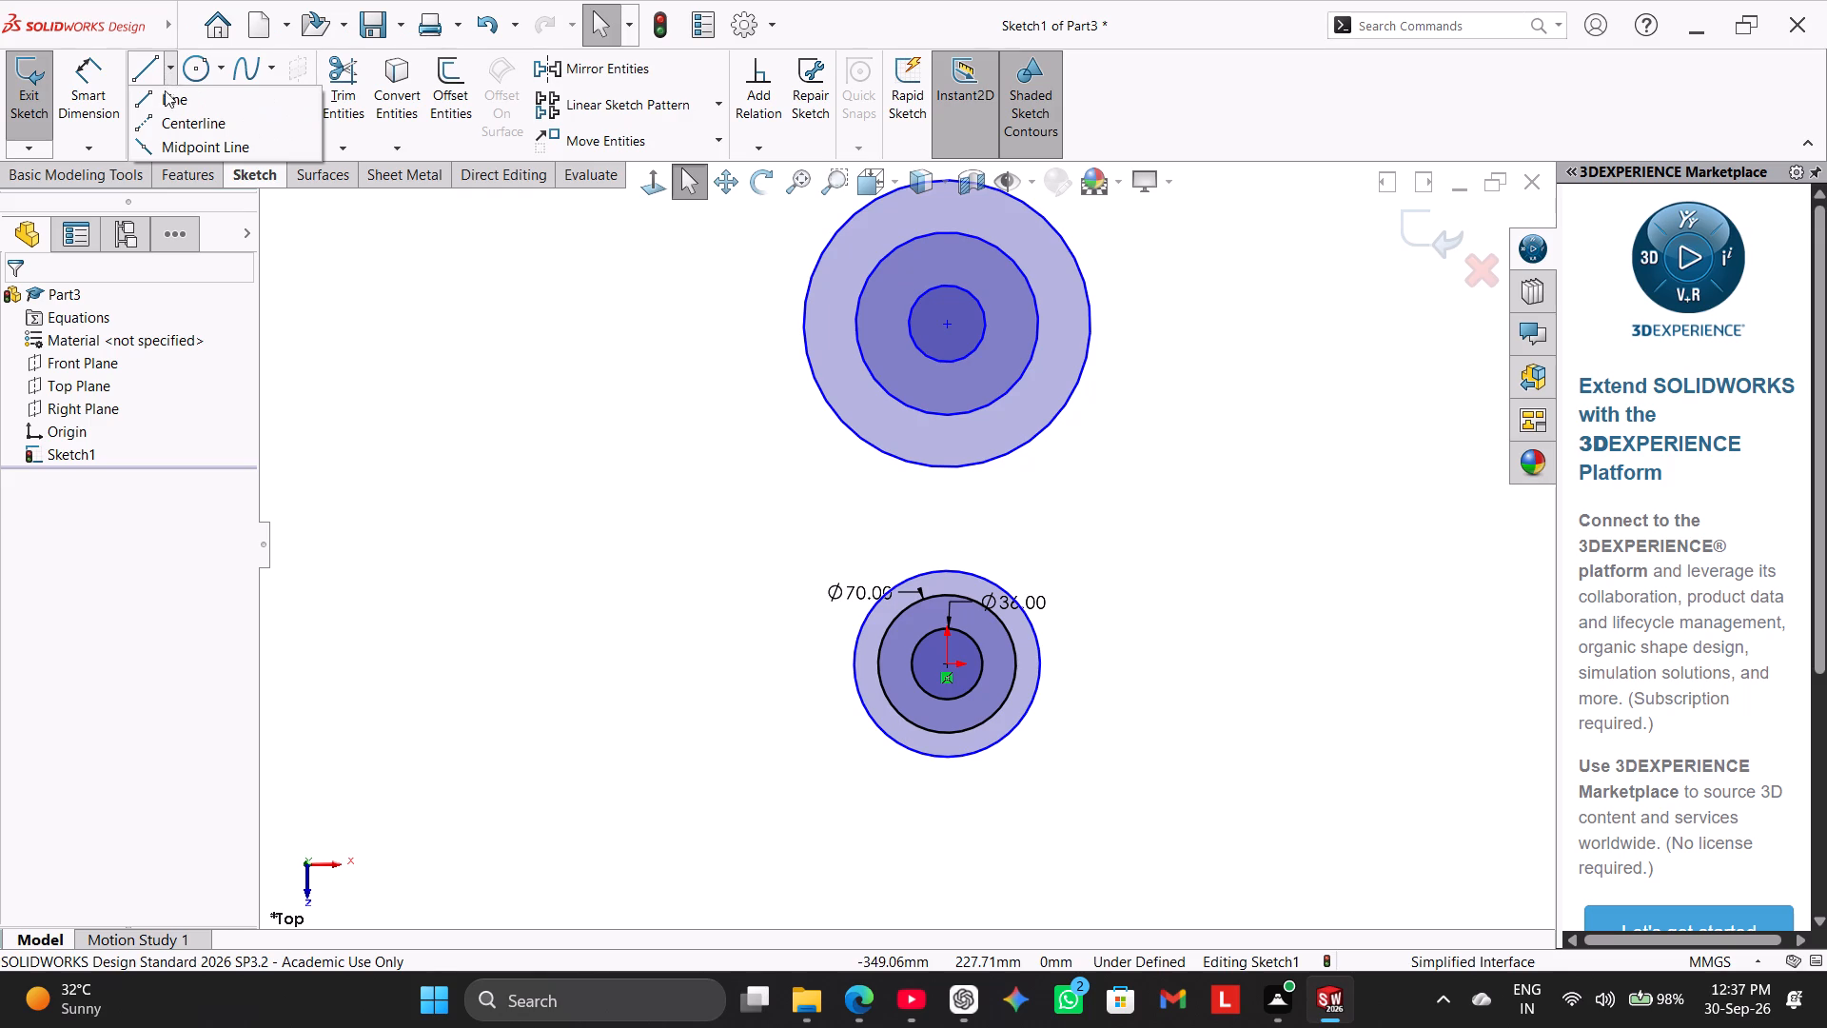
pyautogui.click(176, 123)
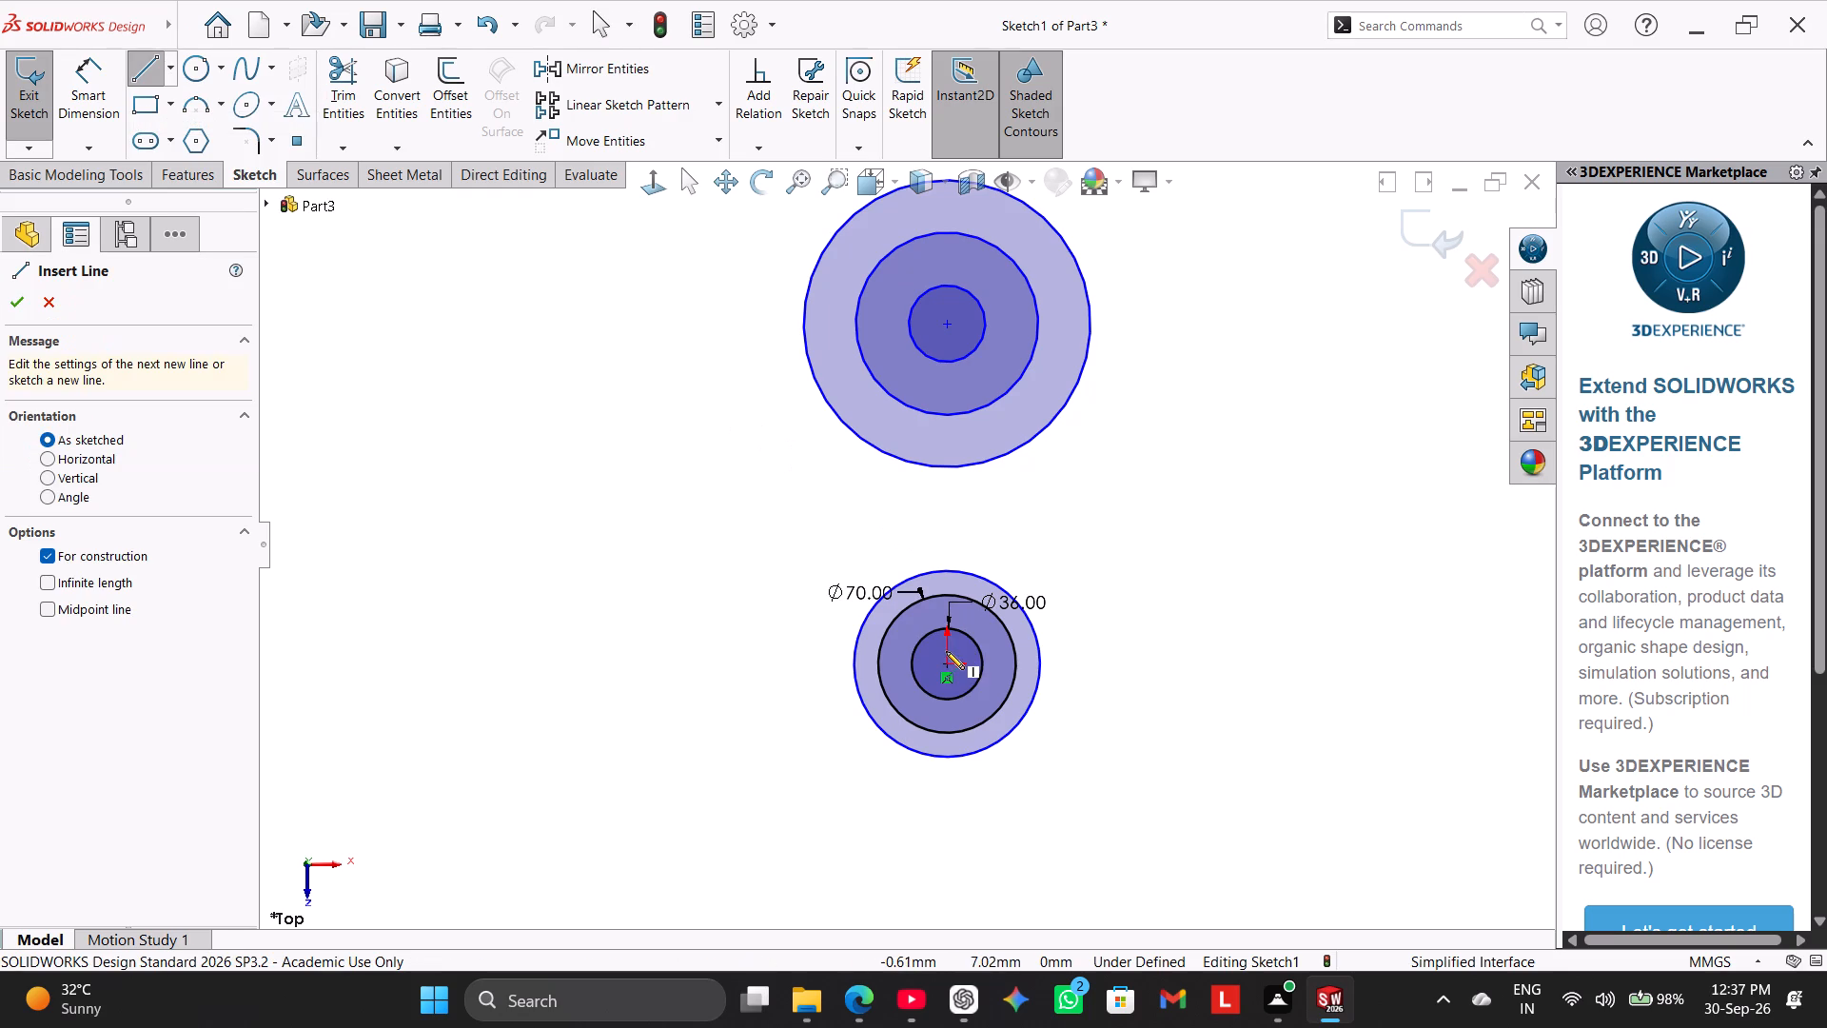
pyautogui.click(947, 661)
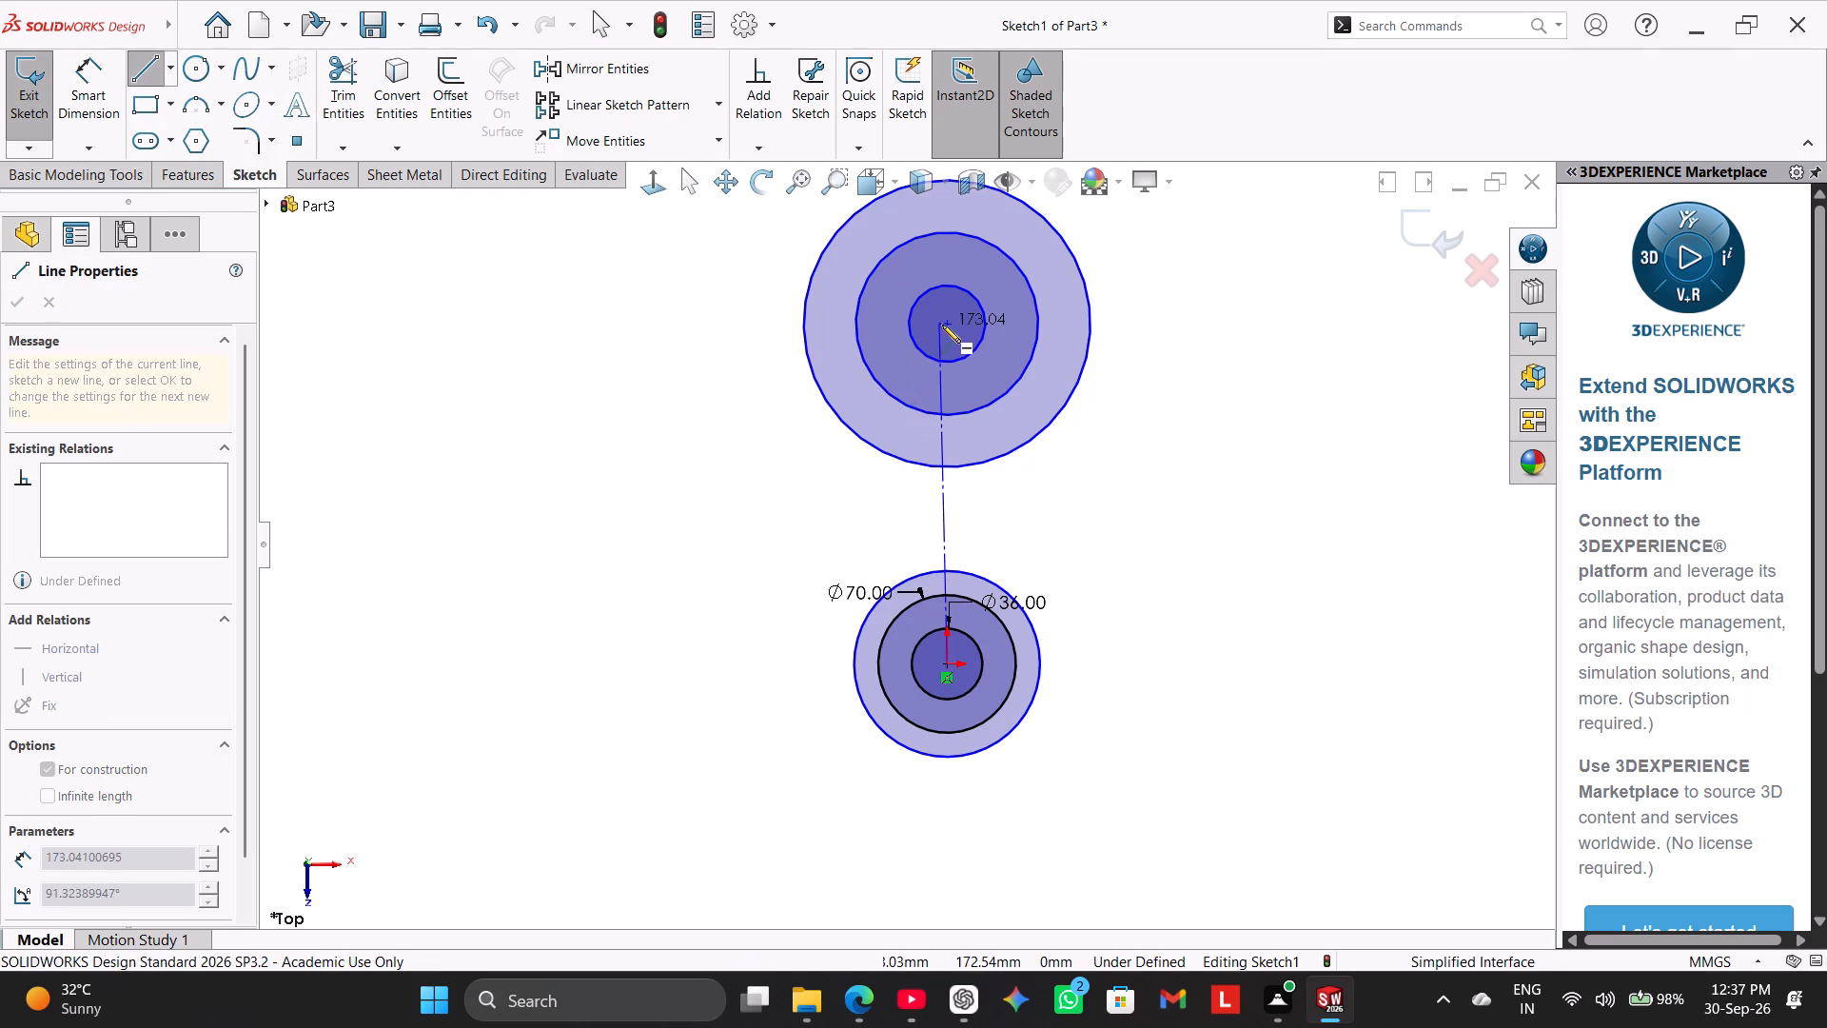
pyautogui.click(942, 325)
pyautogui.rightClick(580, 325)
pyautogui.click(635, 334)
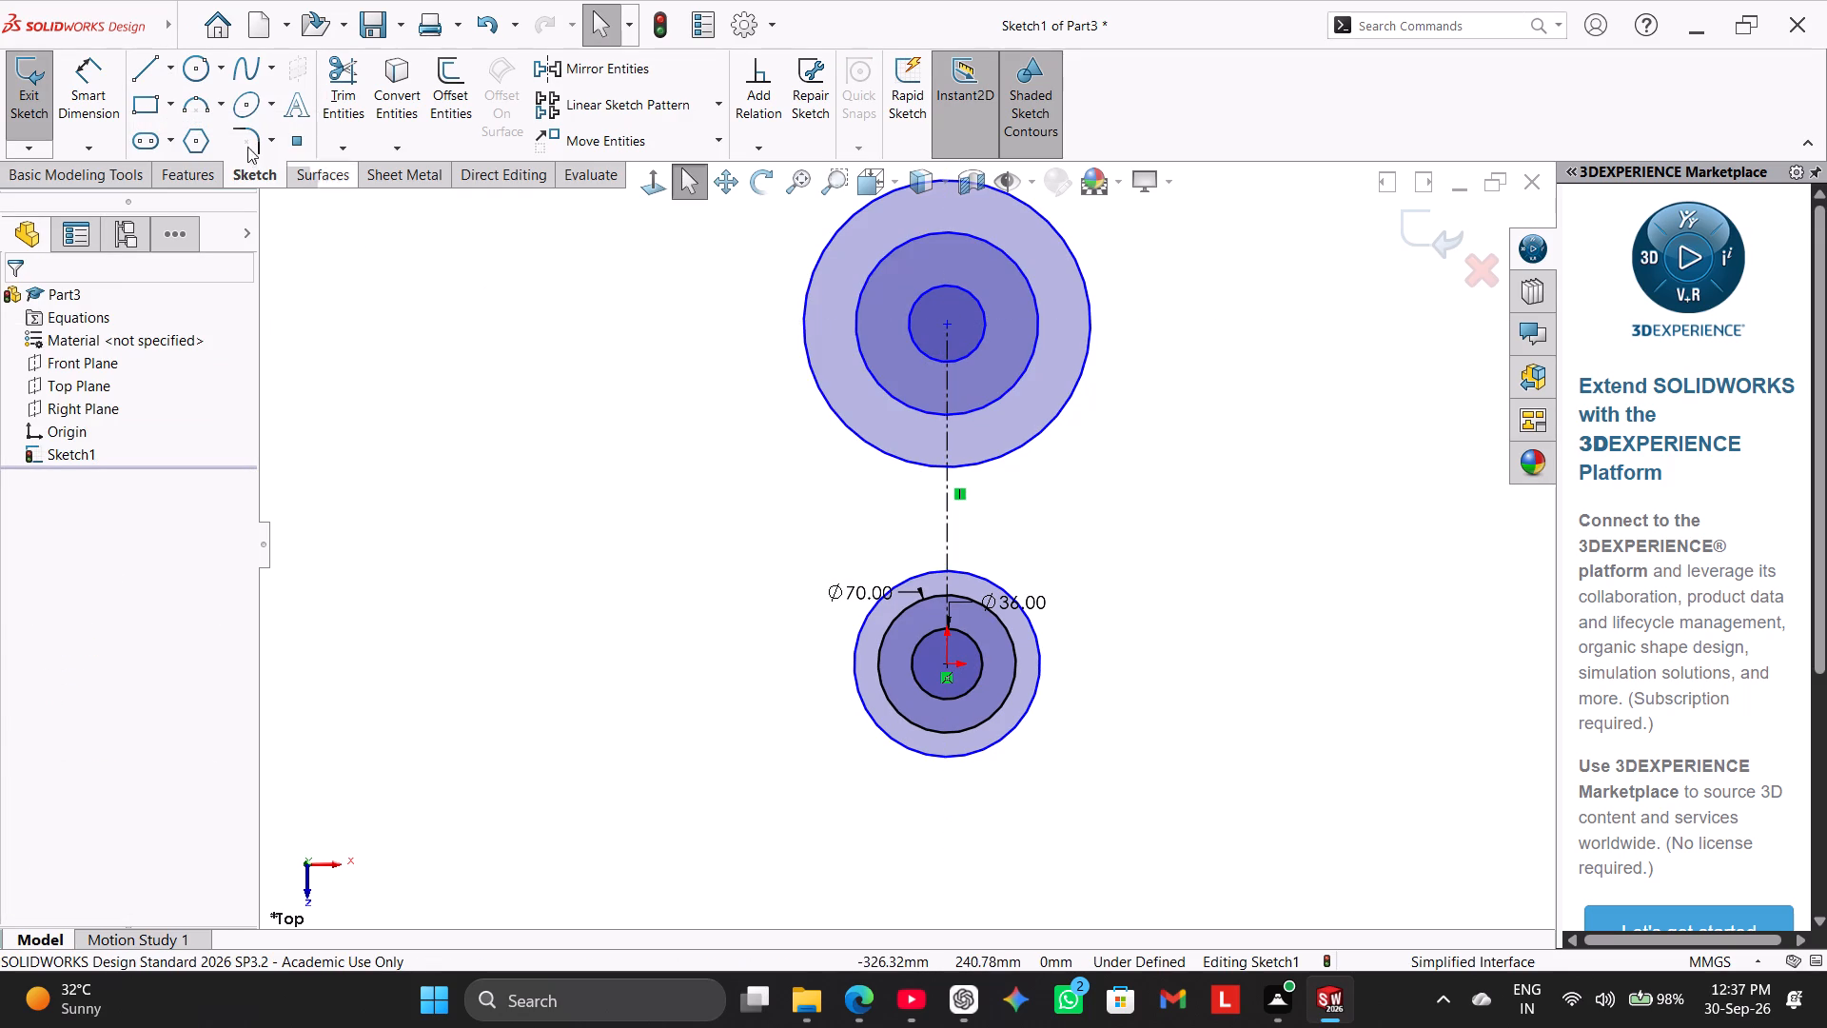
# Draw a horizontal centerline about 188 mm long from the origin in the positive X direction.
pyautogui.scroll(2, 1259, 717)
pyautogui.scroll(-1, 1067, 611)
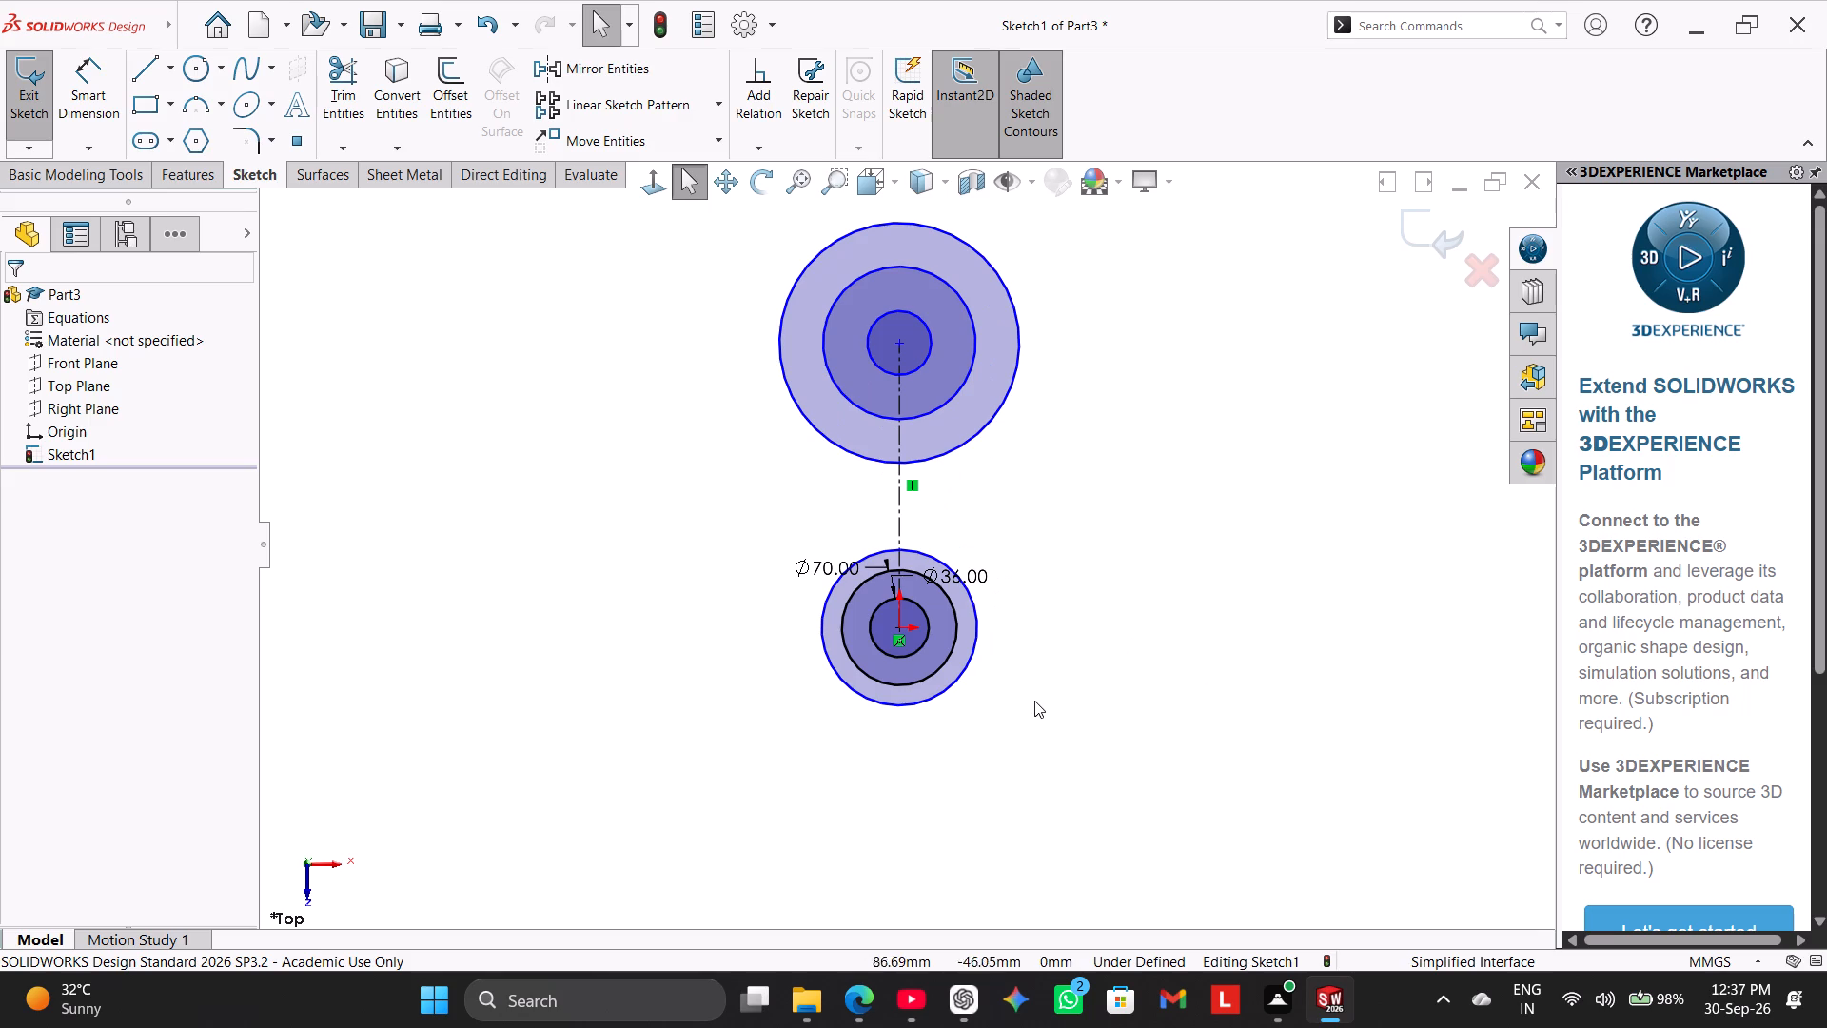
pyautogui.click(168, 75)
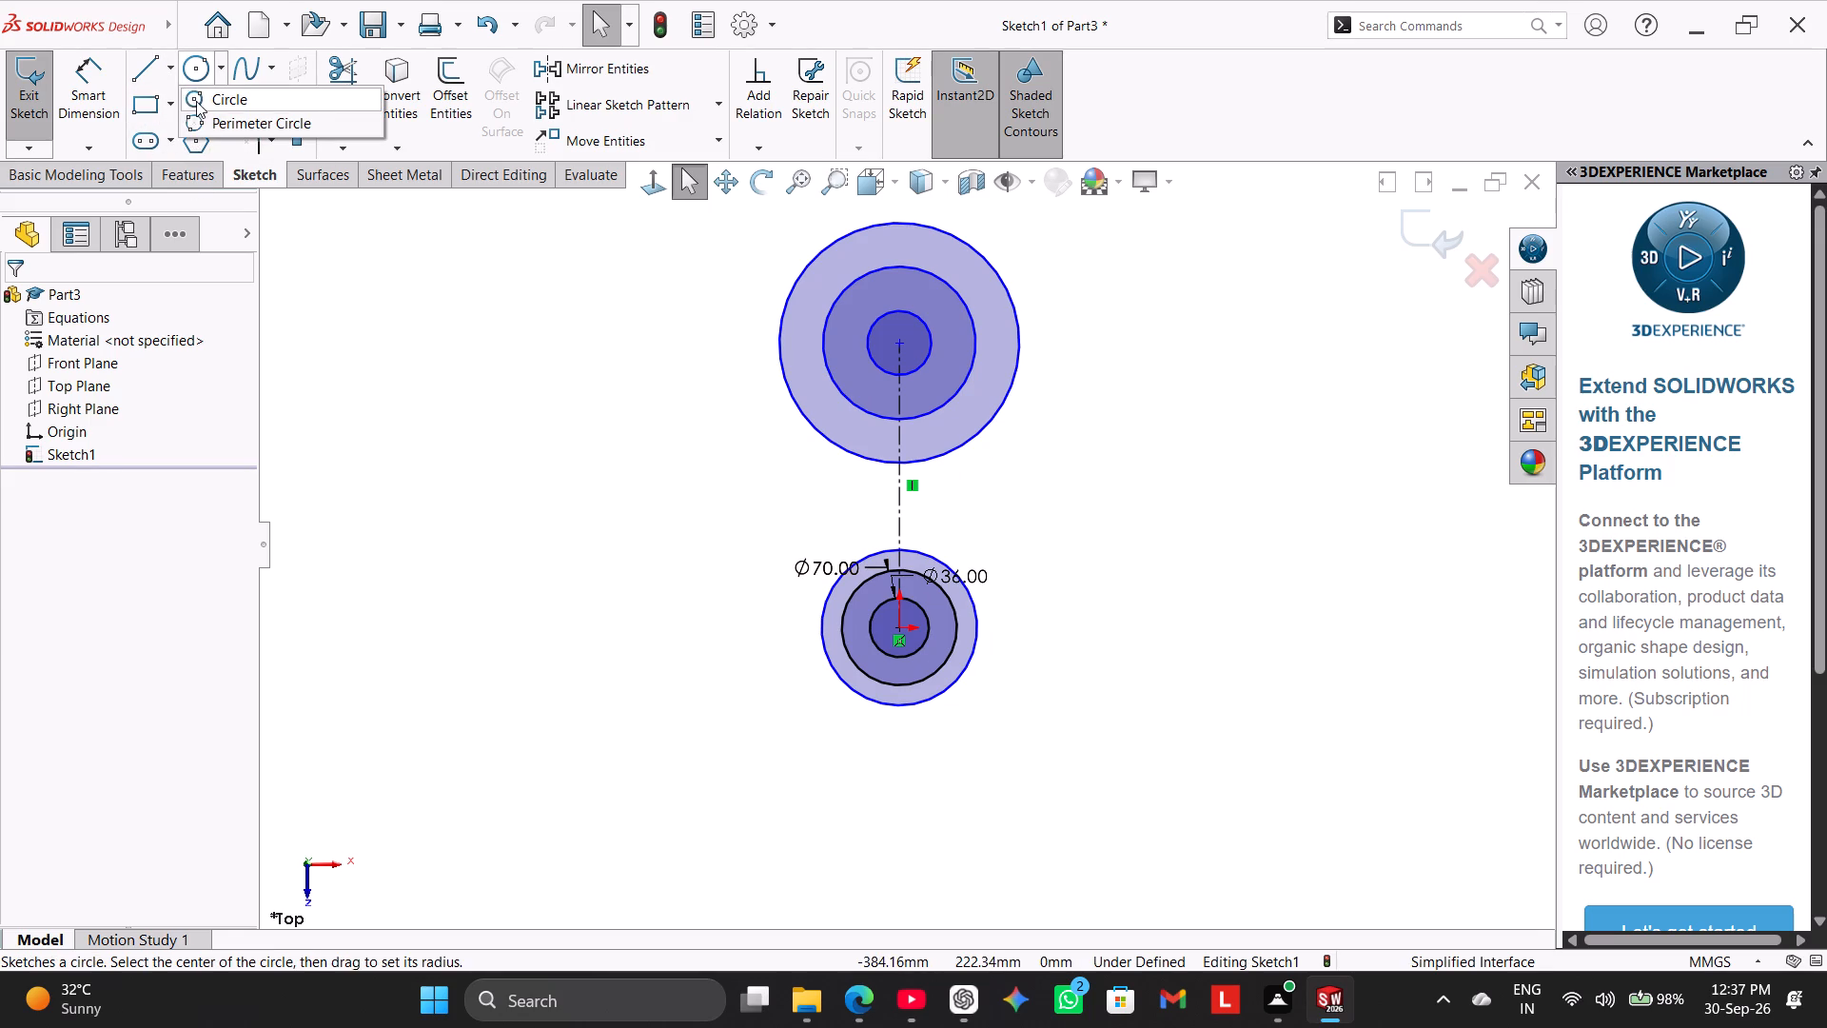
pyautogui.click(175, 121)
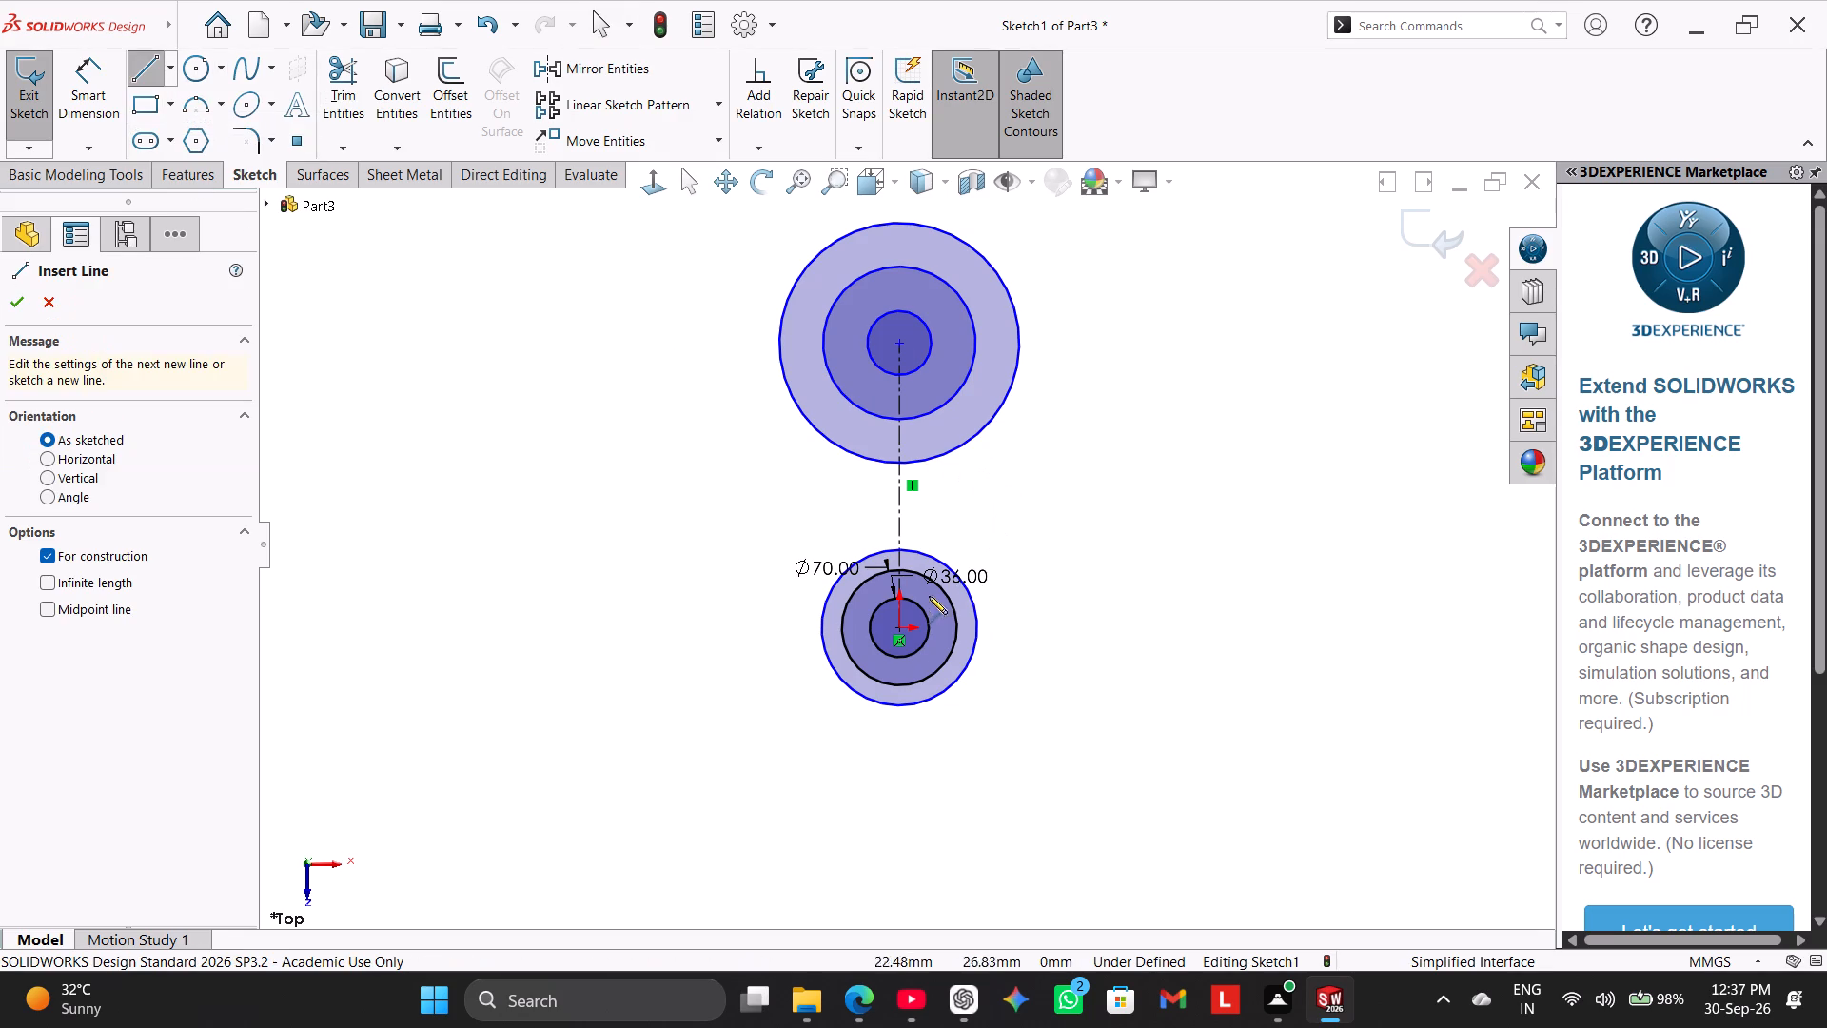
pyautogui.click(900, 630)
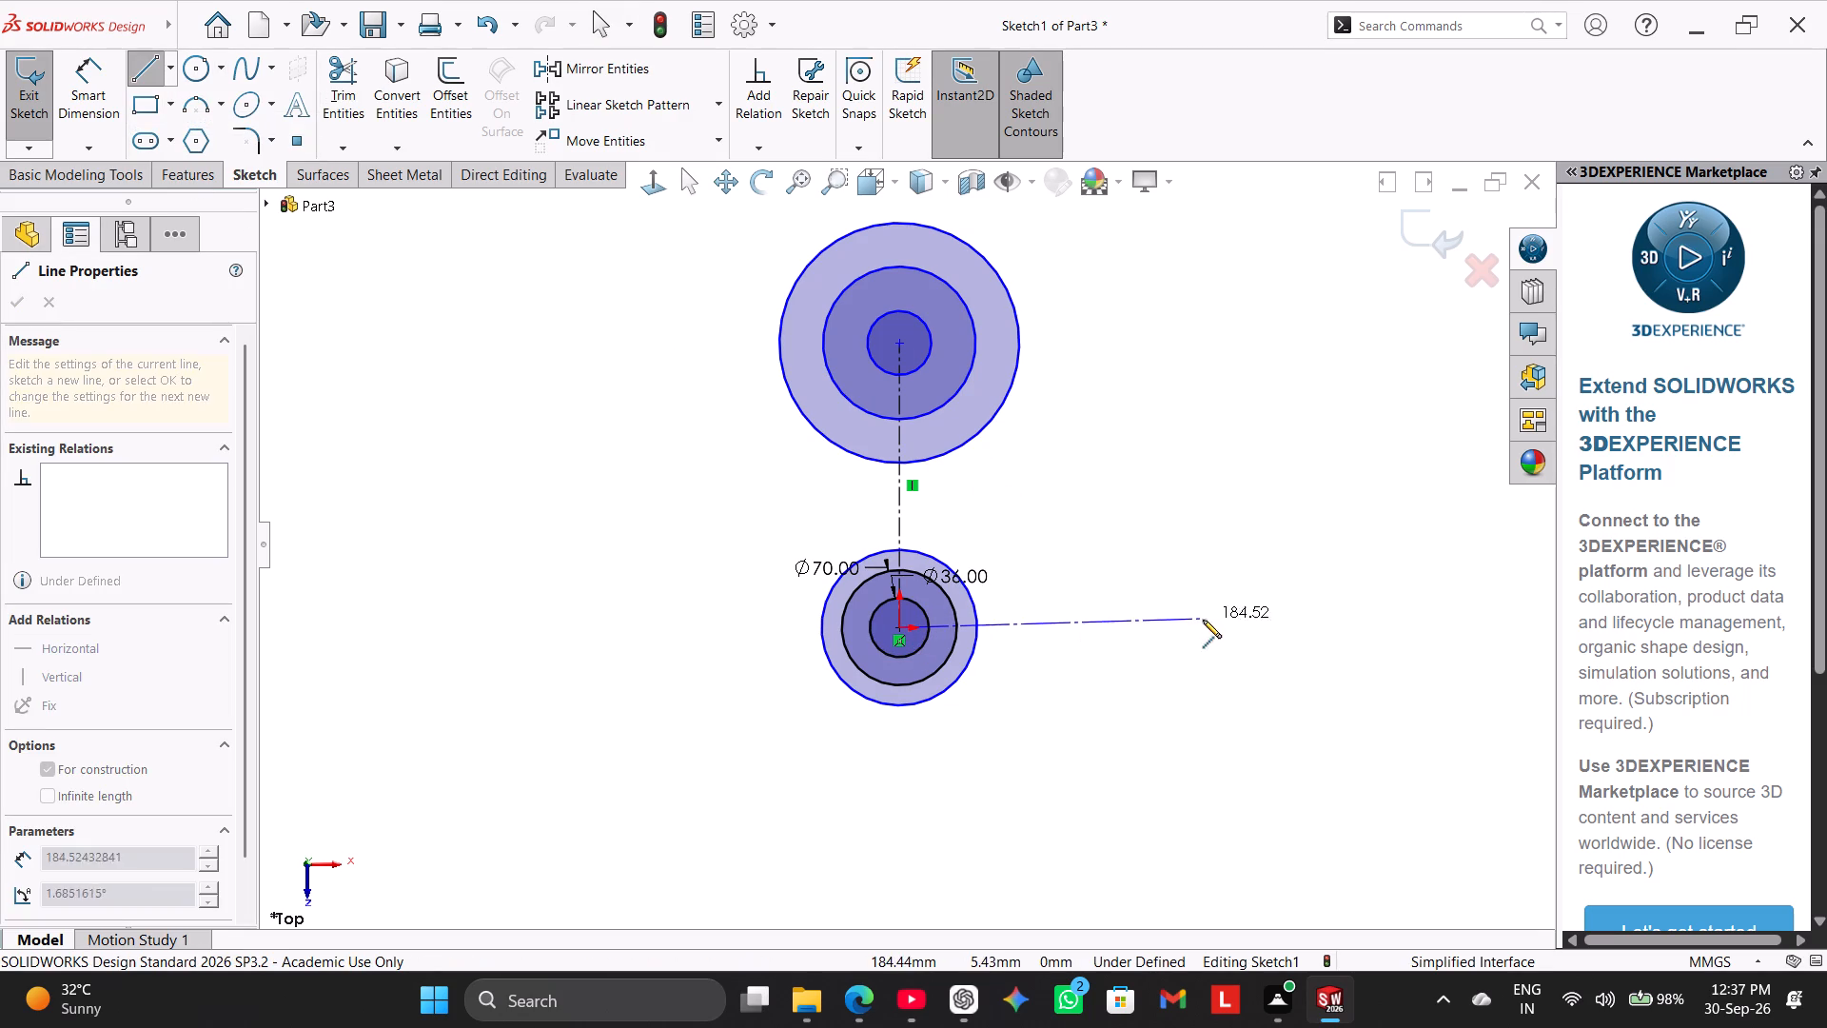
pyautogui.click(1209, 626)
pyautogui.rightClick(1230, 452)
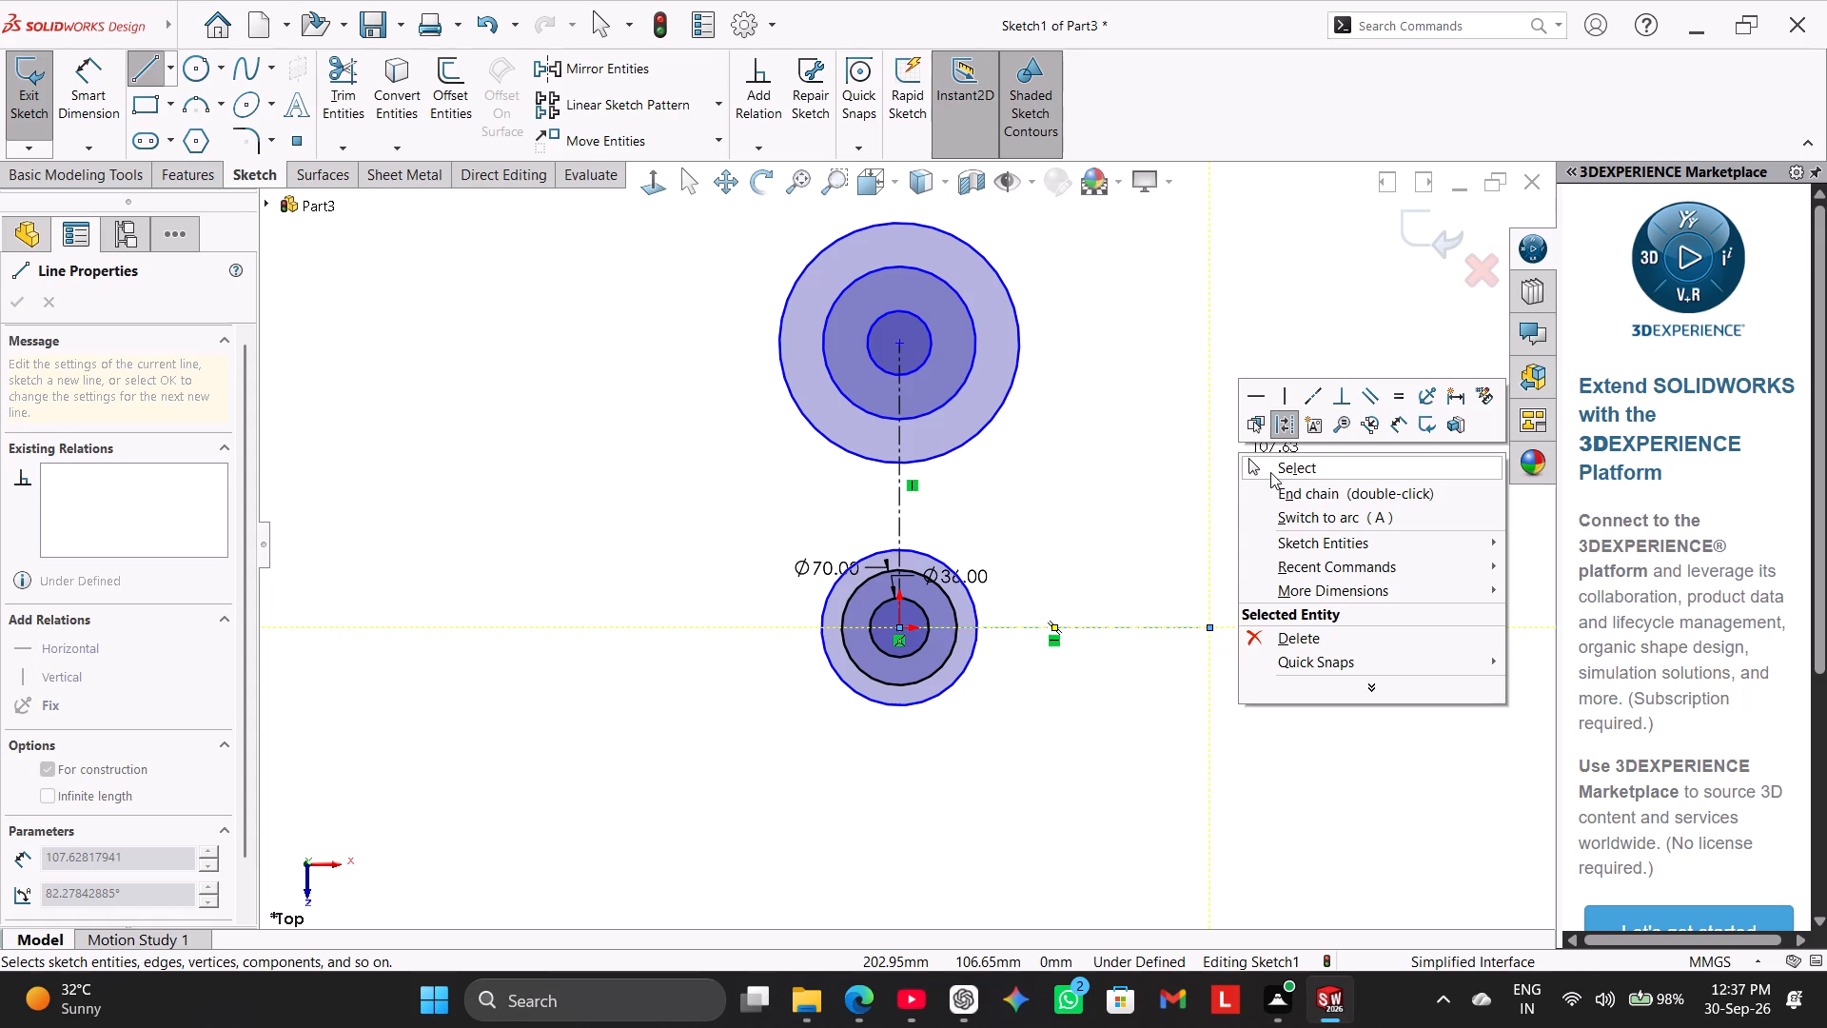
pyautogui.click(1270, 465)
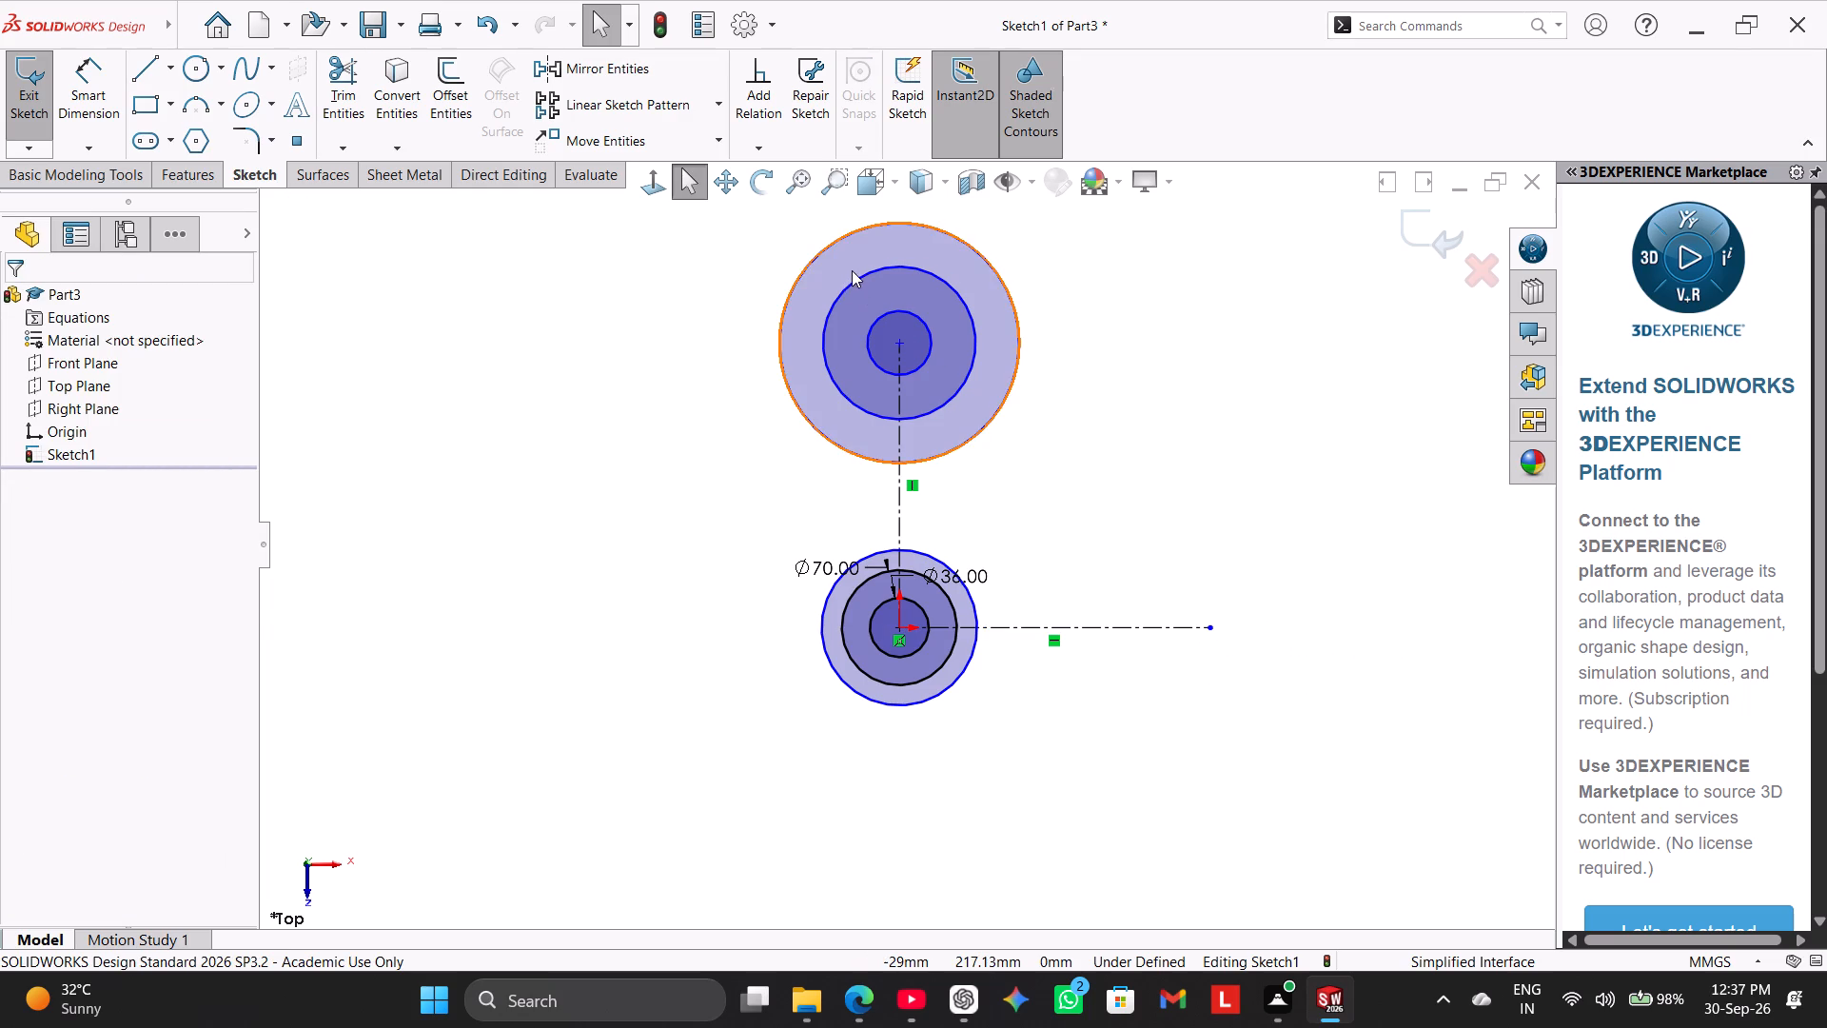
# Dimension the diameter of the upper set's outermost circle and set it to 24*2 (48 mm).
pyautogui.scroll(1, 853, 270)
pyautogui.scroll(-2, 853, 270)
pyautogui.scroll(1, 853, 270)
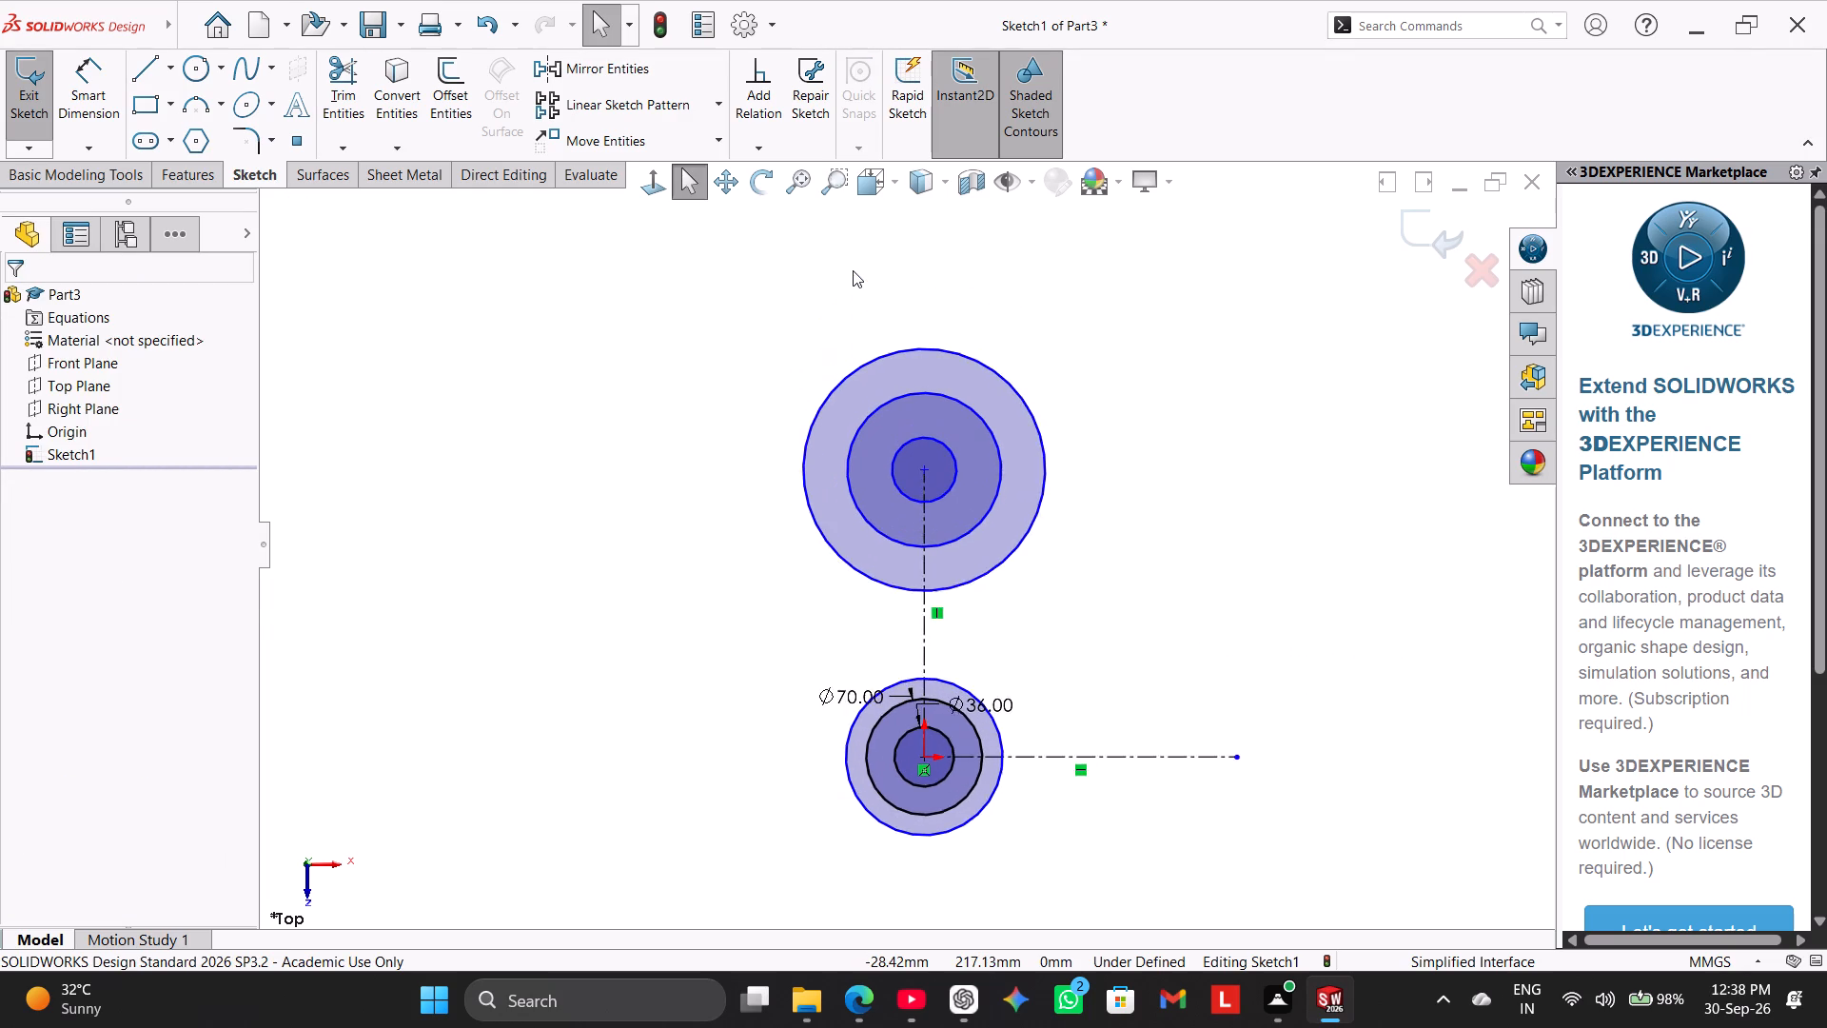
pyautogui.scroll(-2, 853, 270)
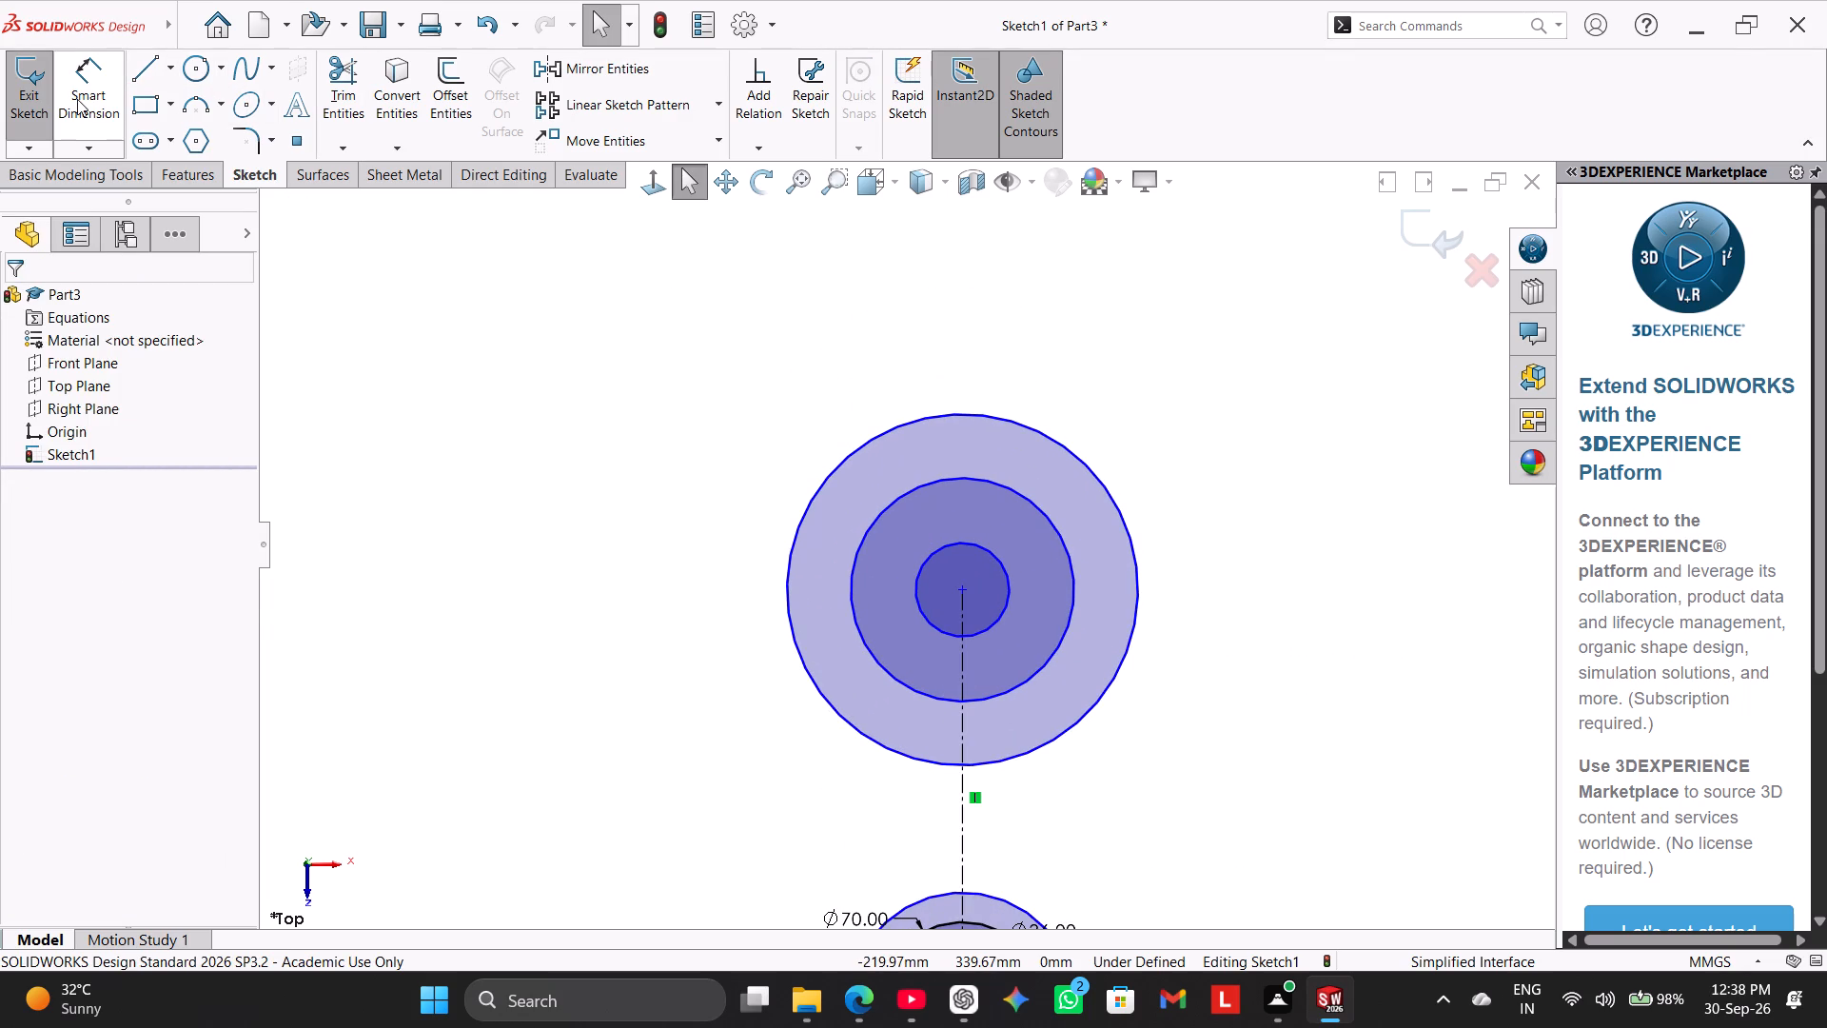
pyautogui.click(77, 99)
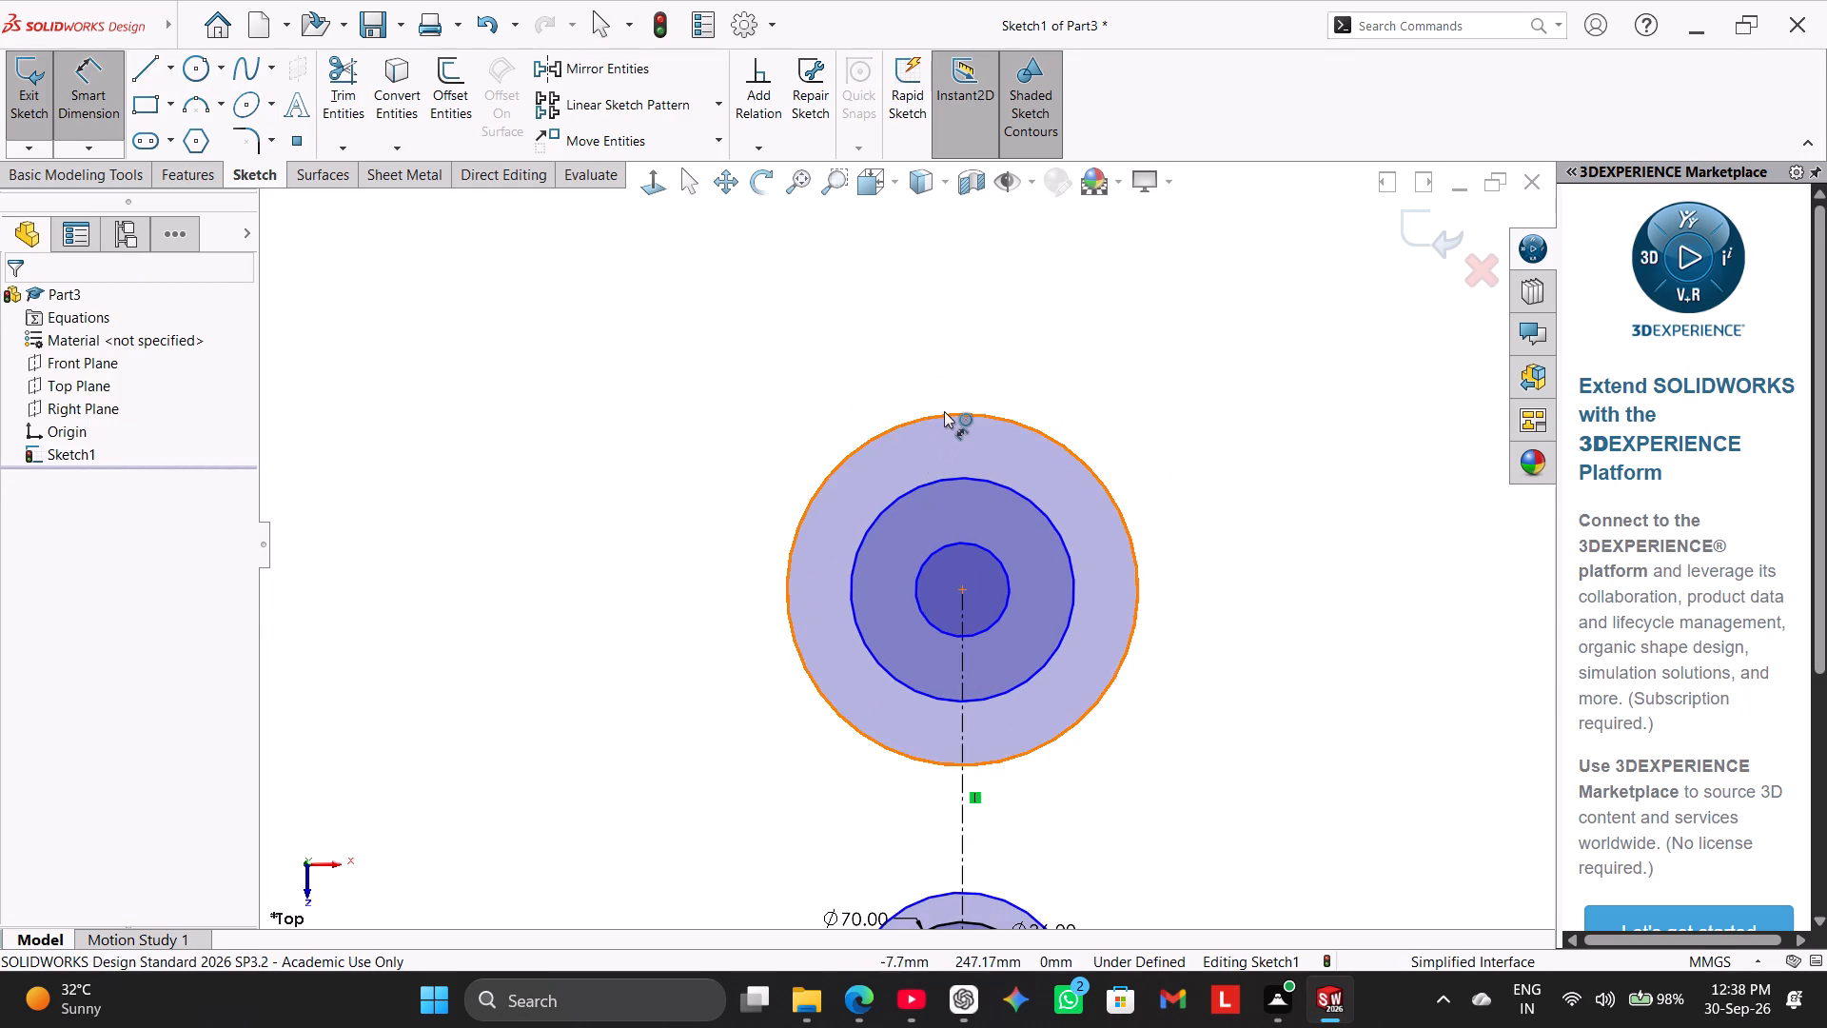
pyautogui.click(944, 411)
pyautogui.click(1179, 347)
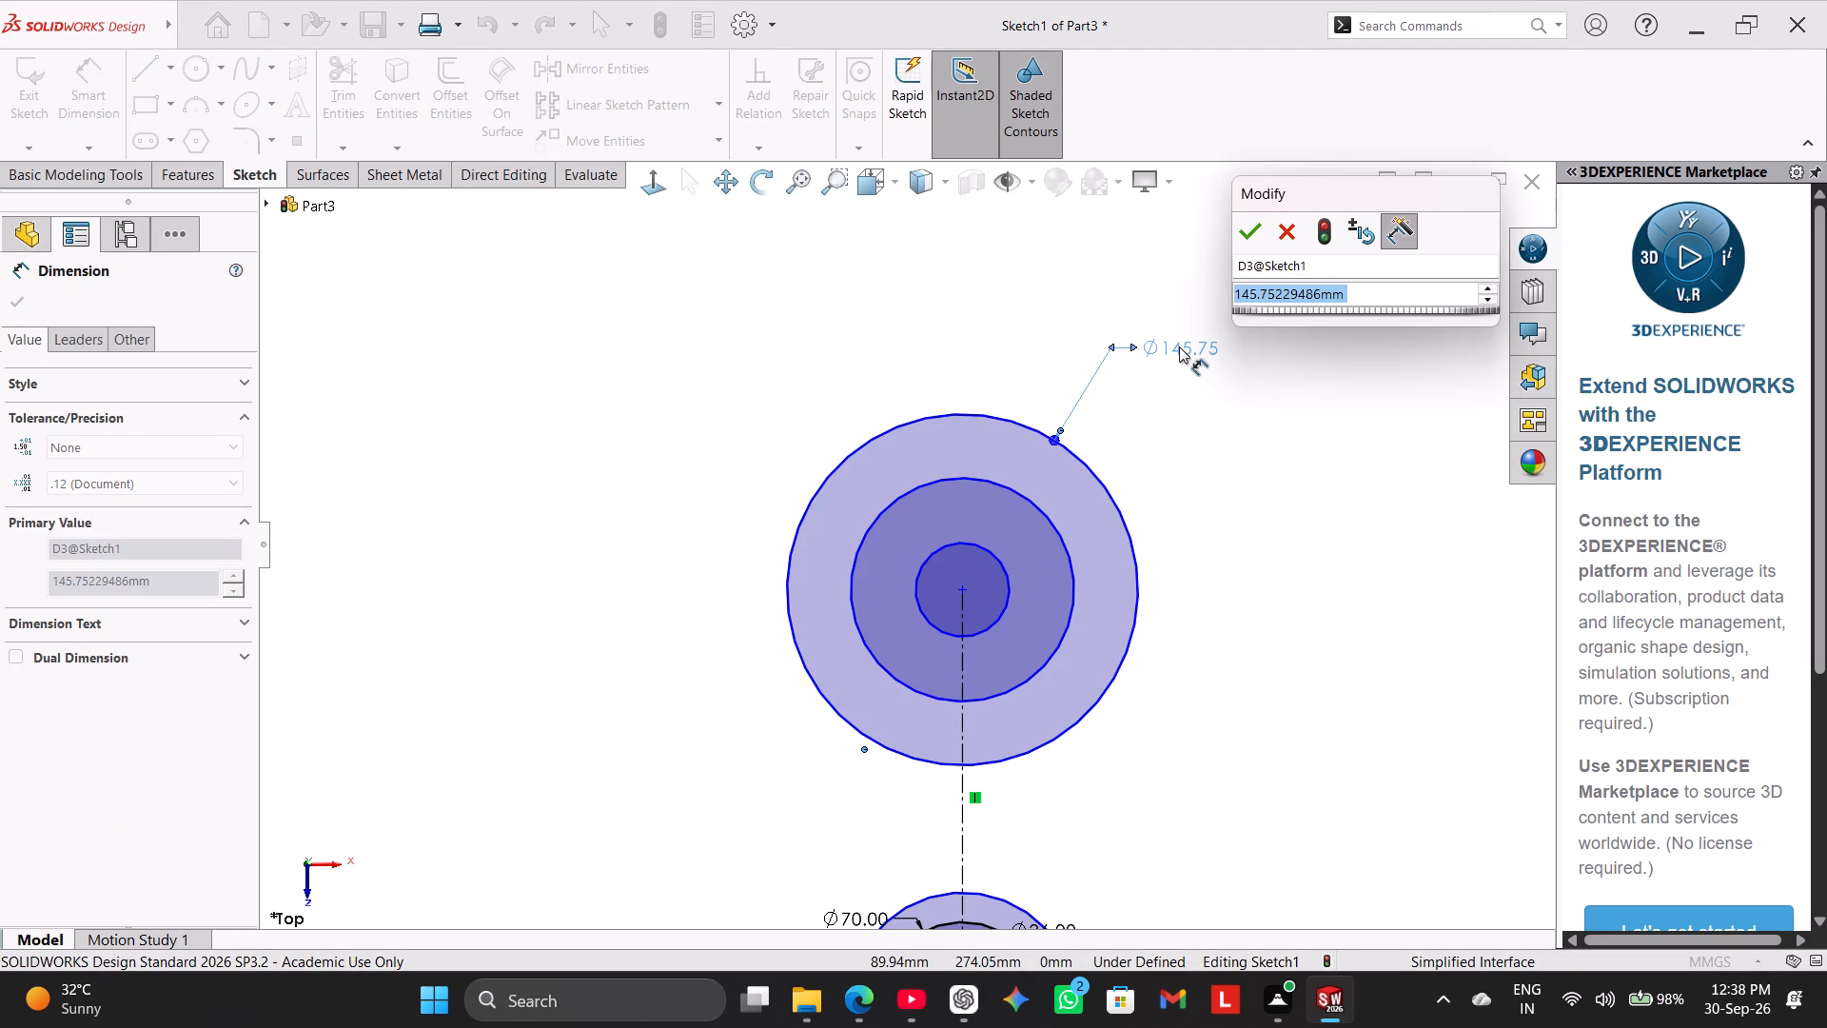
pyautogui.write('24*')
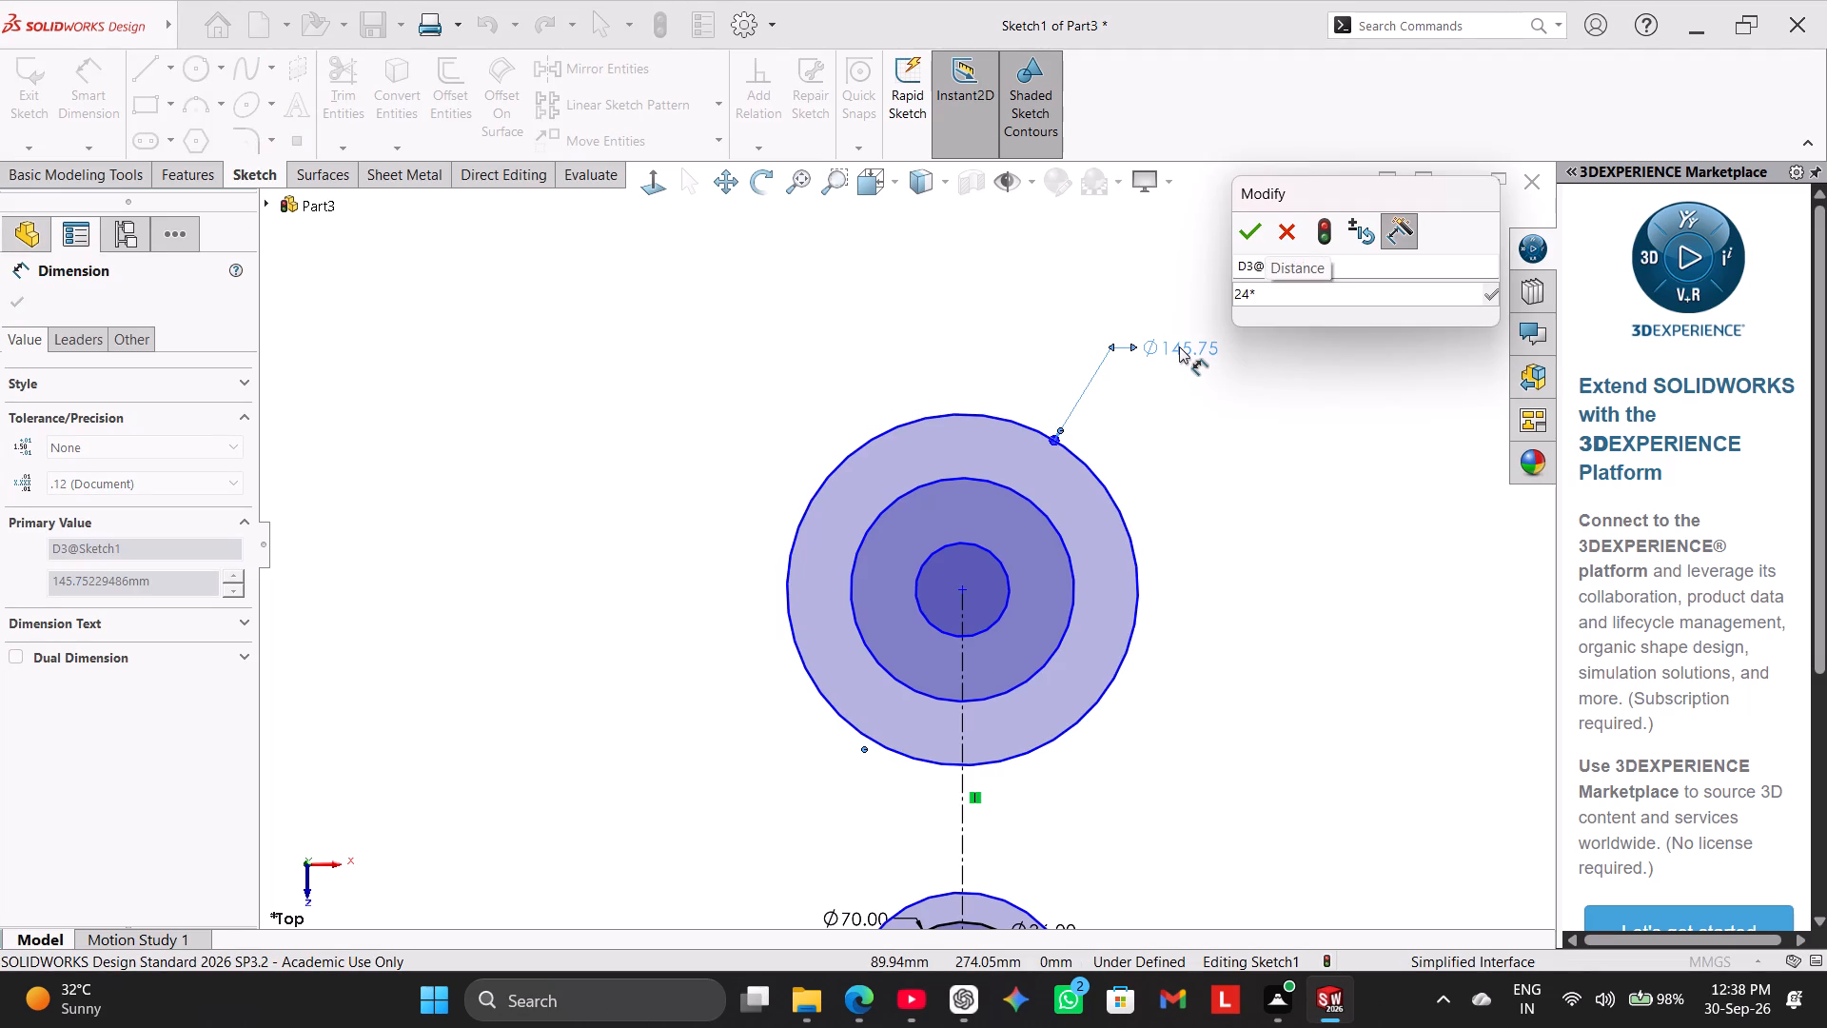
pyautogui.press('2')
pyautogui.press('Return')
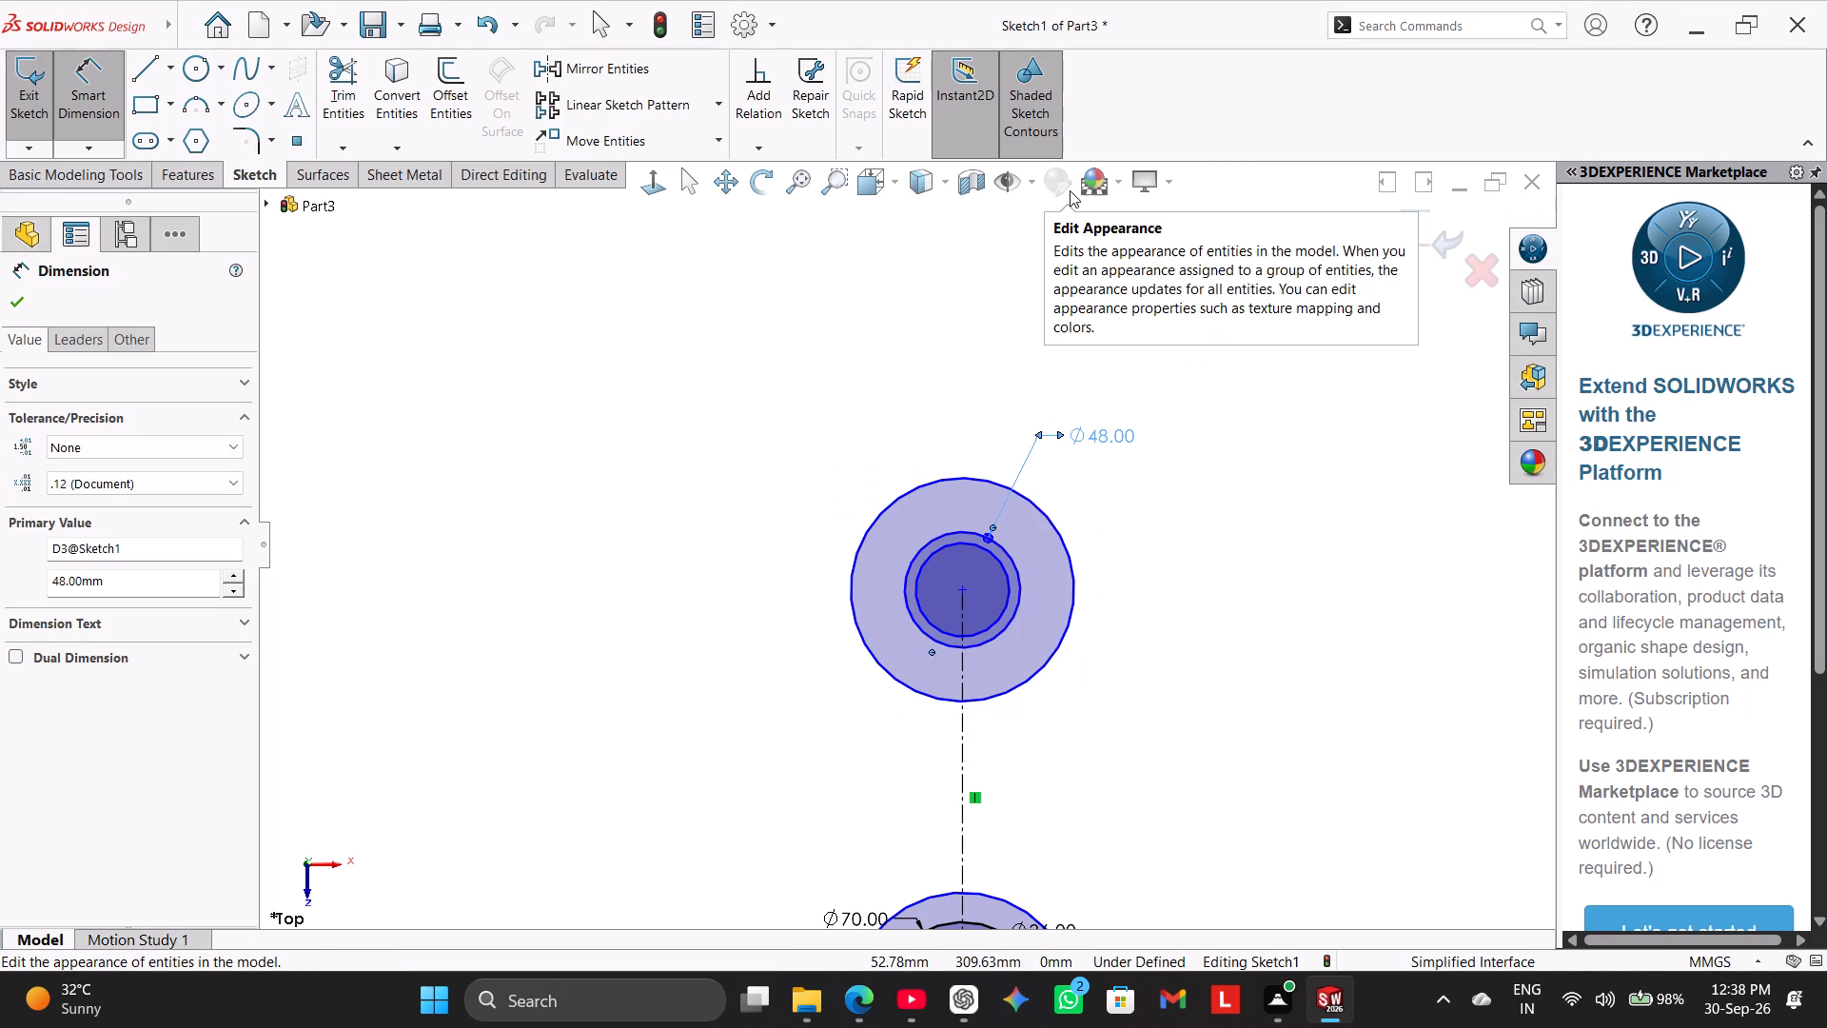
# Dimension the larger undimensioned circle of the upper set and set its diameter to 36 mm.
pyautogui.click(1042, 510)
pyautogui.click(1232, 346)
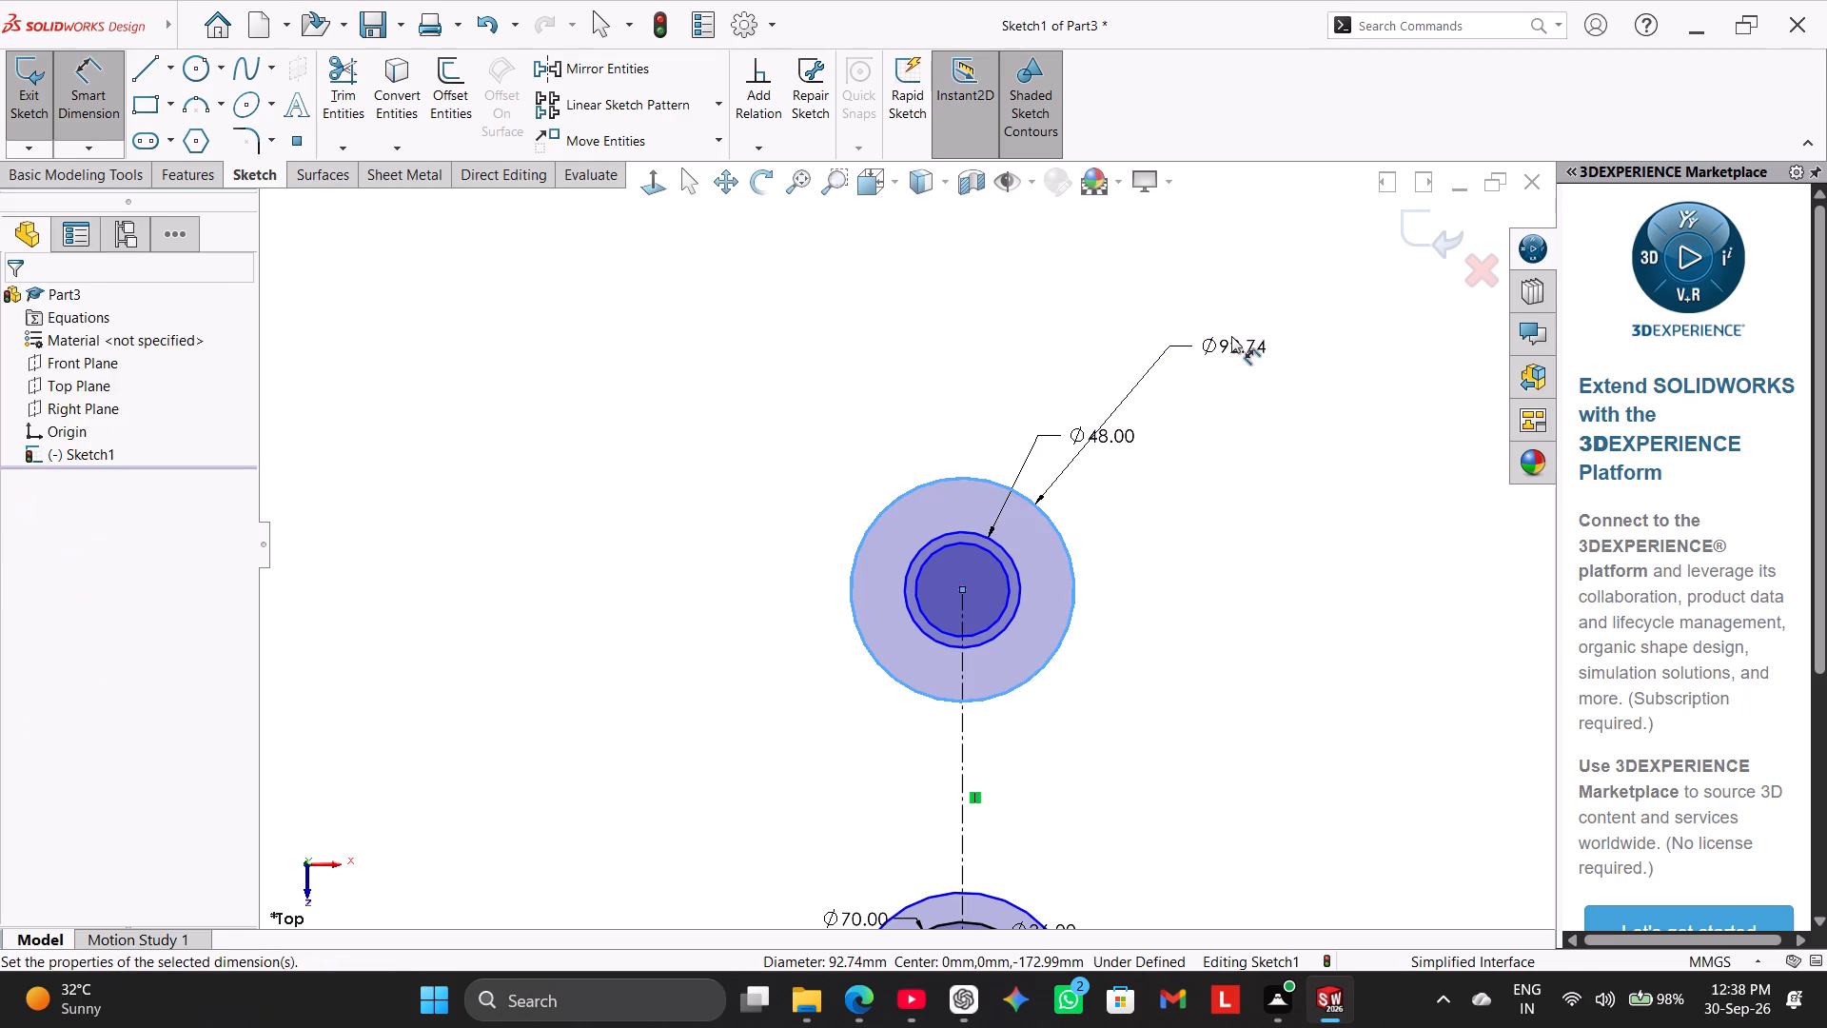
pyautogui.press('3')
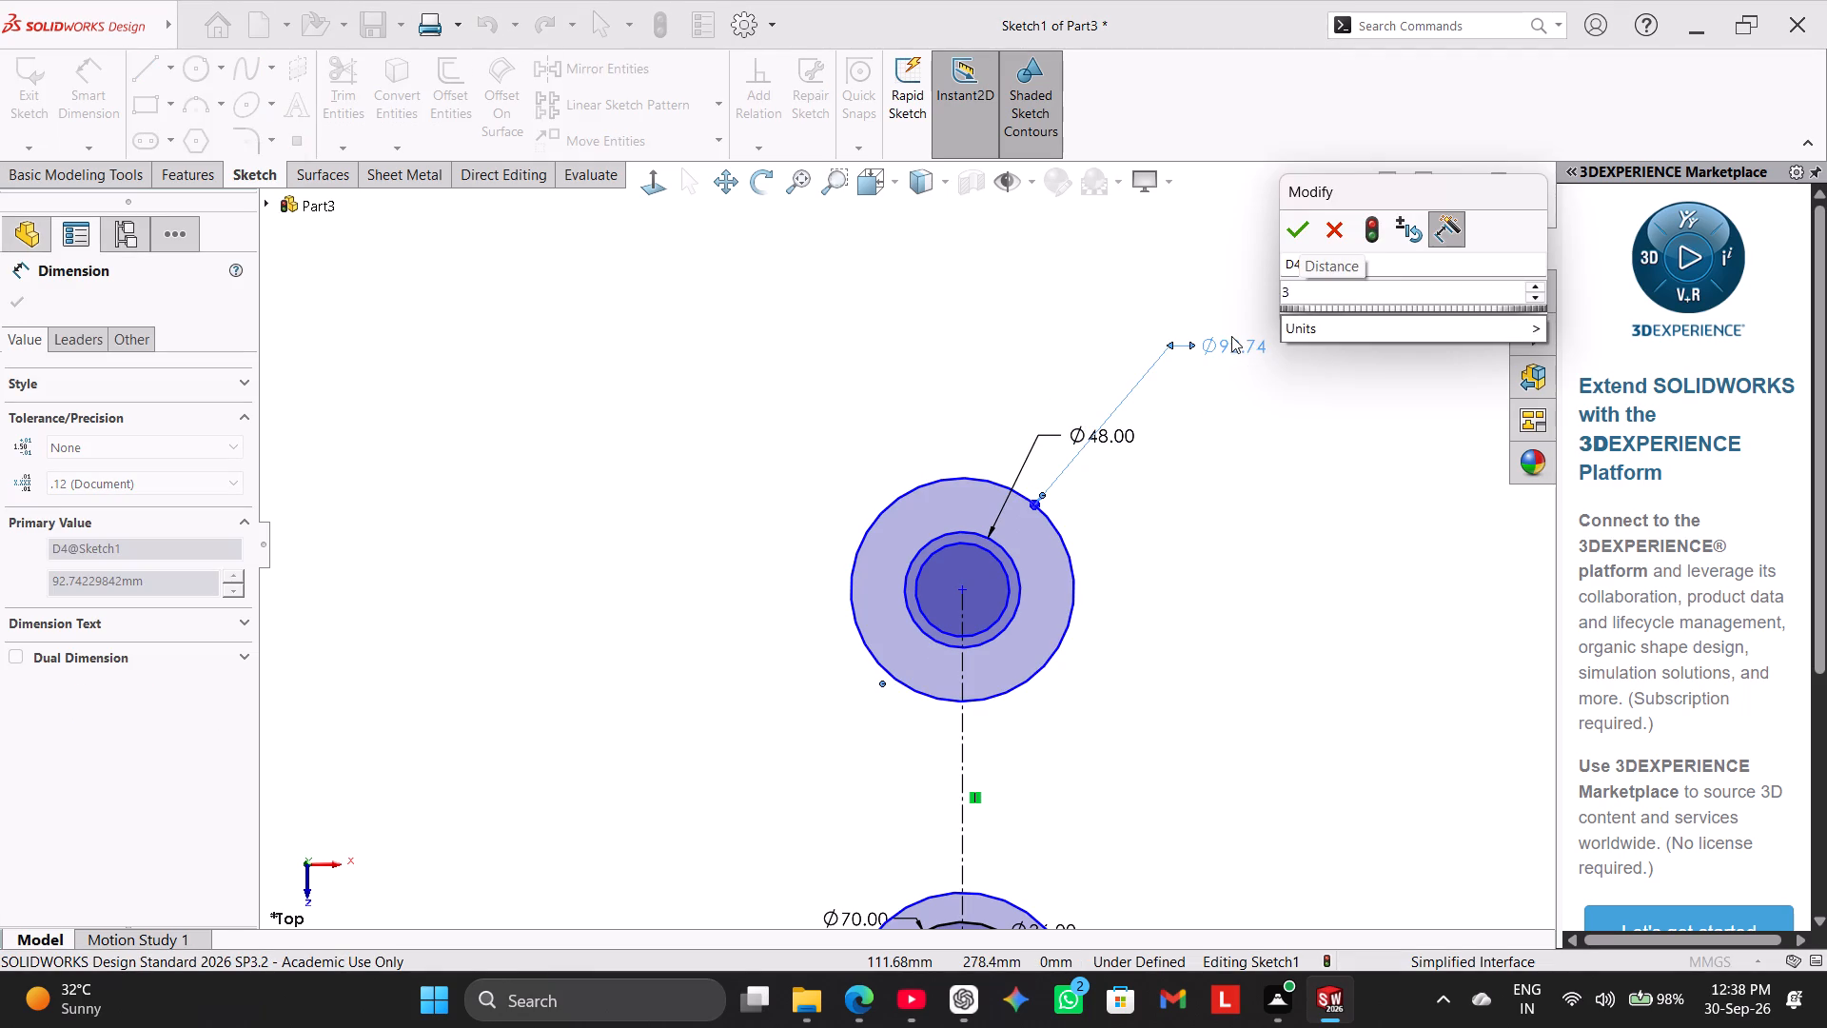
pyautogui.press('6')
pyautogui.press('Return')
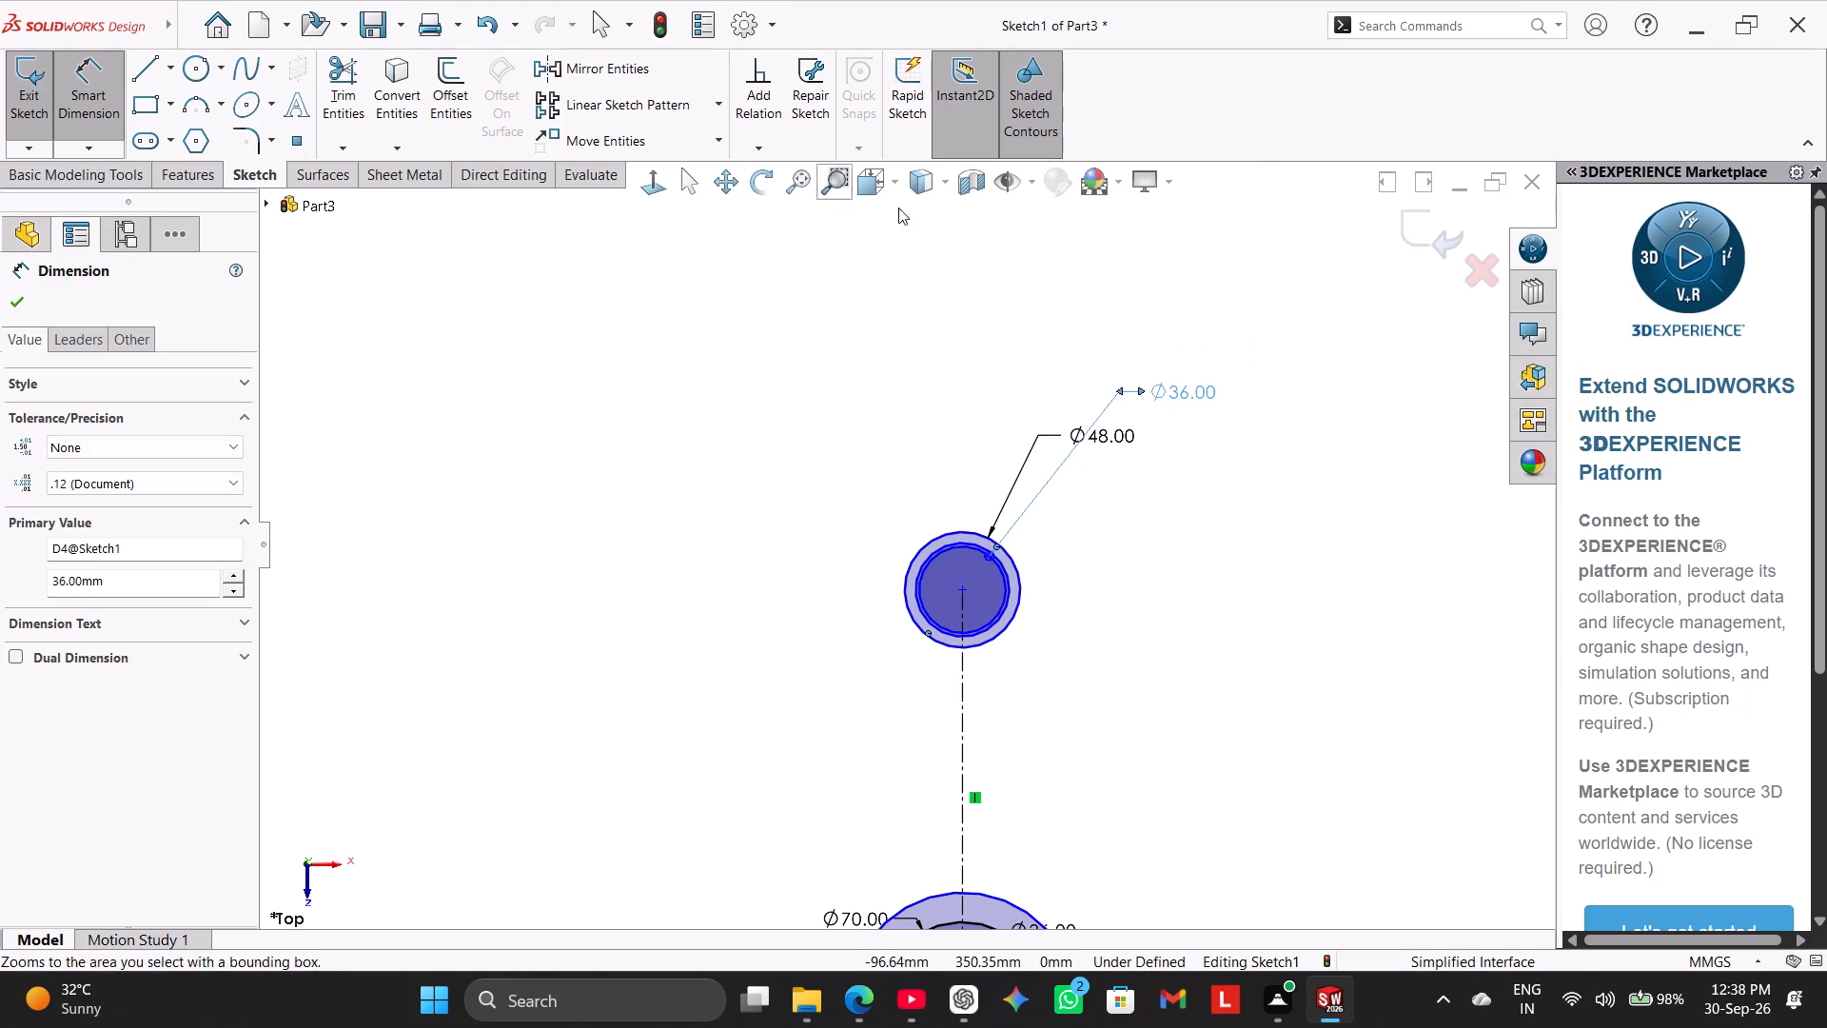
# Dimension the last undimensioned circle of the upper set and set its diameter to 18 mm.
pyautogui.scroll(-4, 1036, 477)
pyautogui.scroll(-3, 969, 577)
pyautogui.scroll(-3, 904, 707)
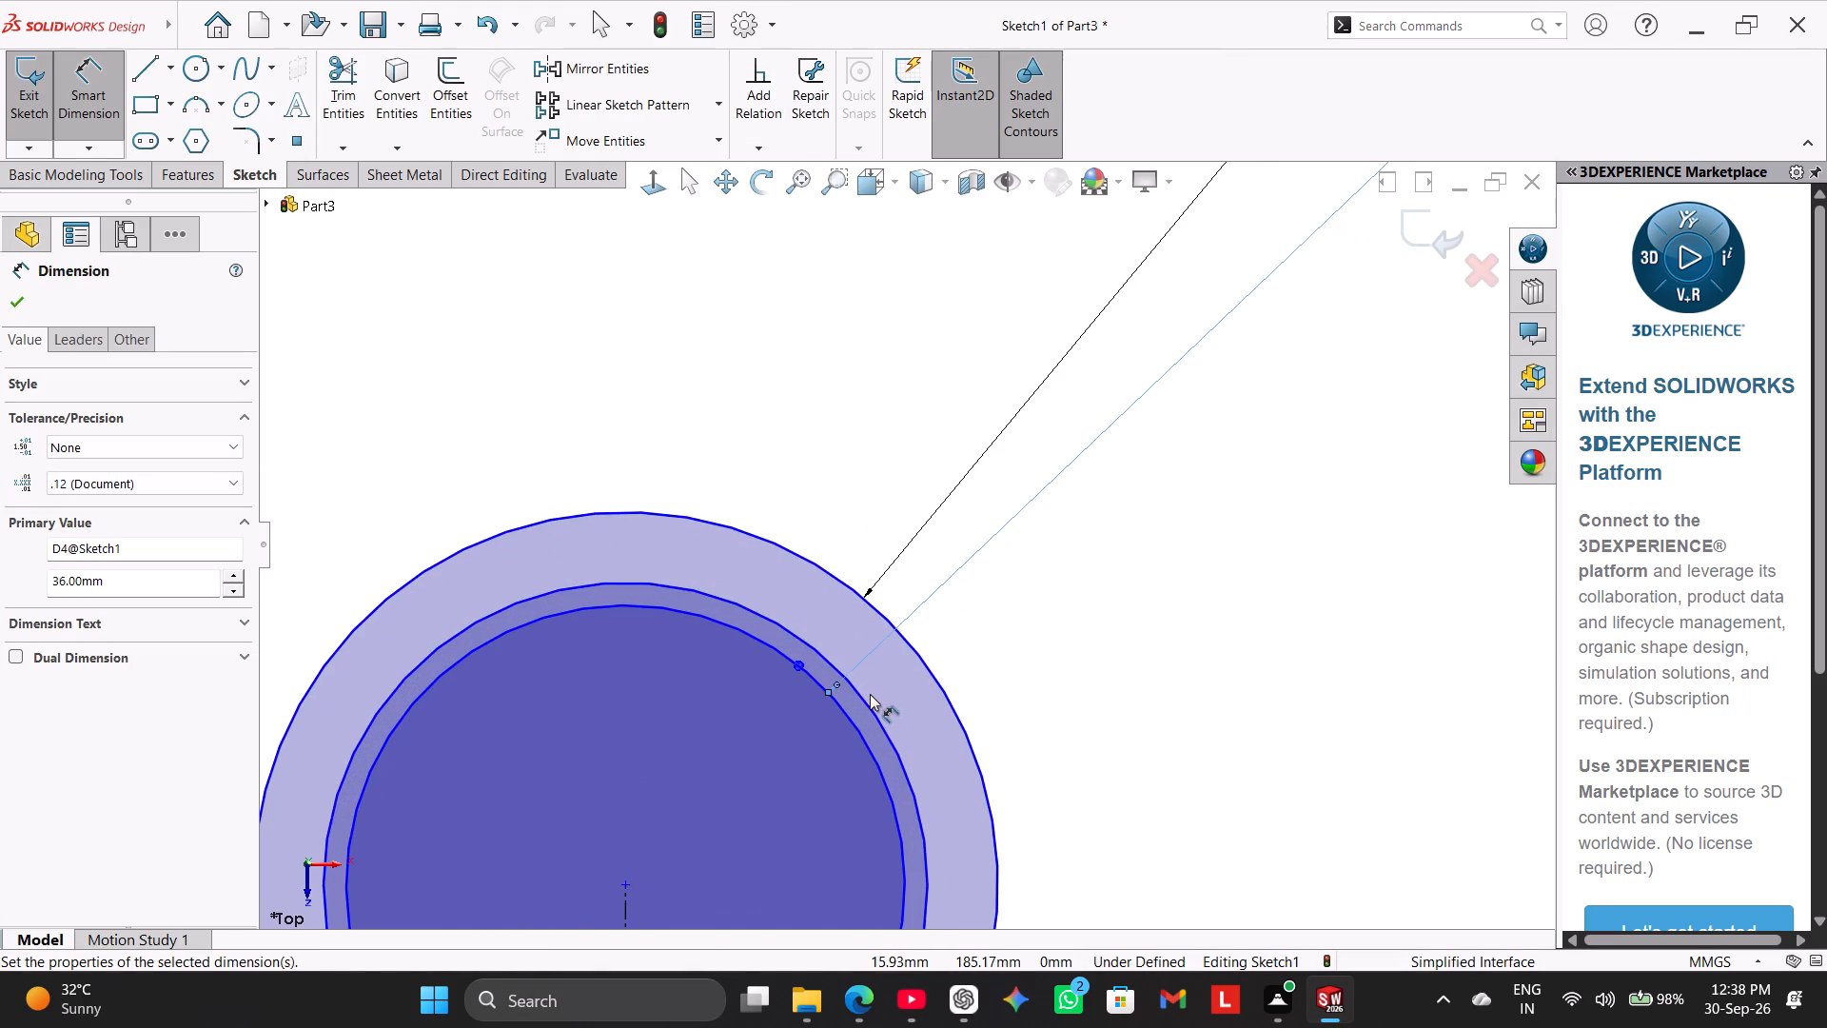
pyautogui.scroll(-1, 848, 686)
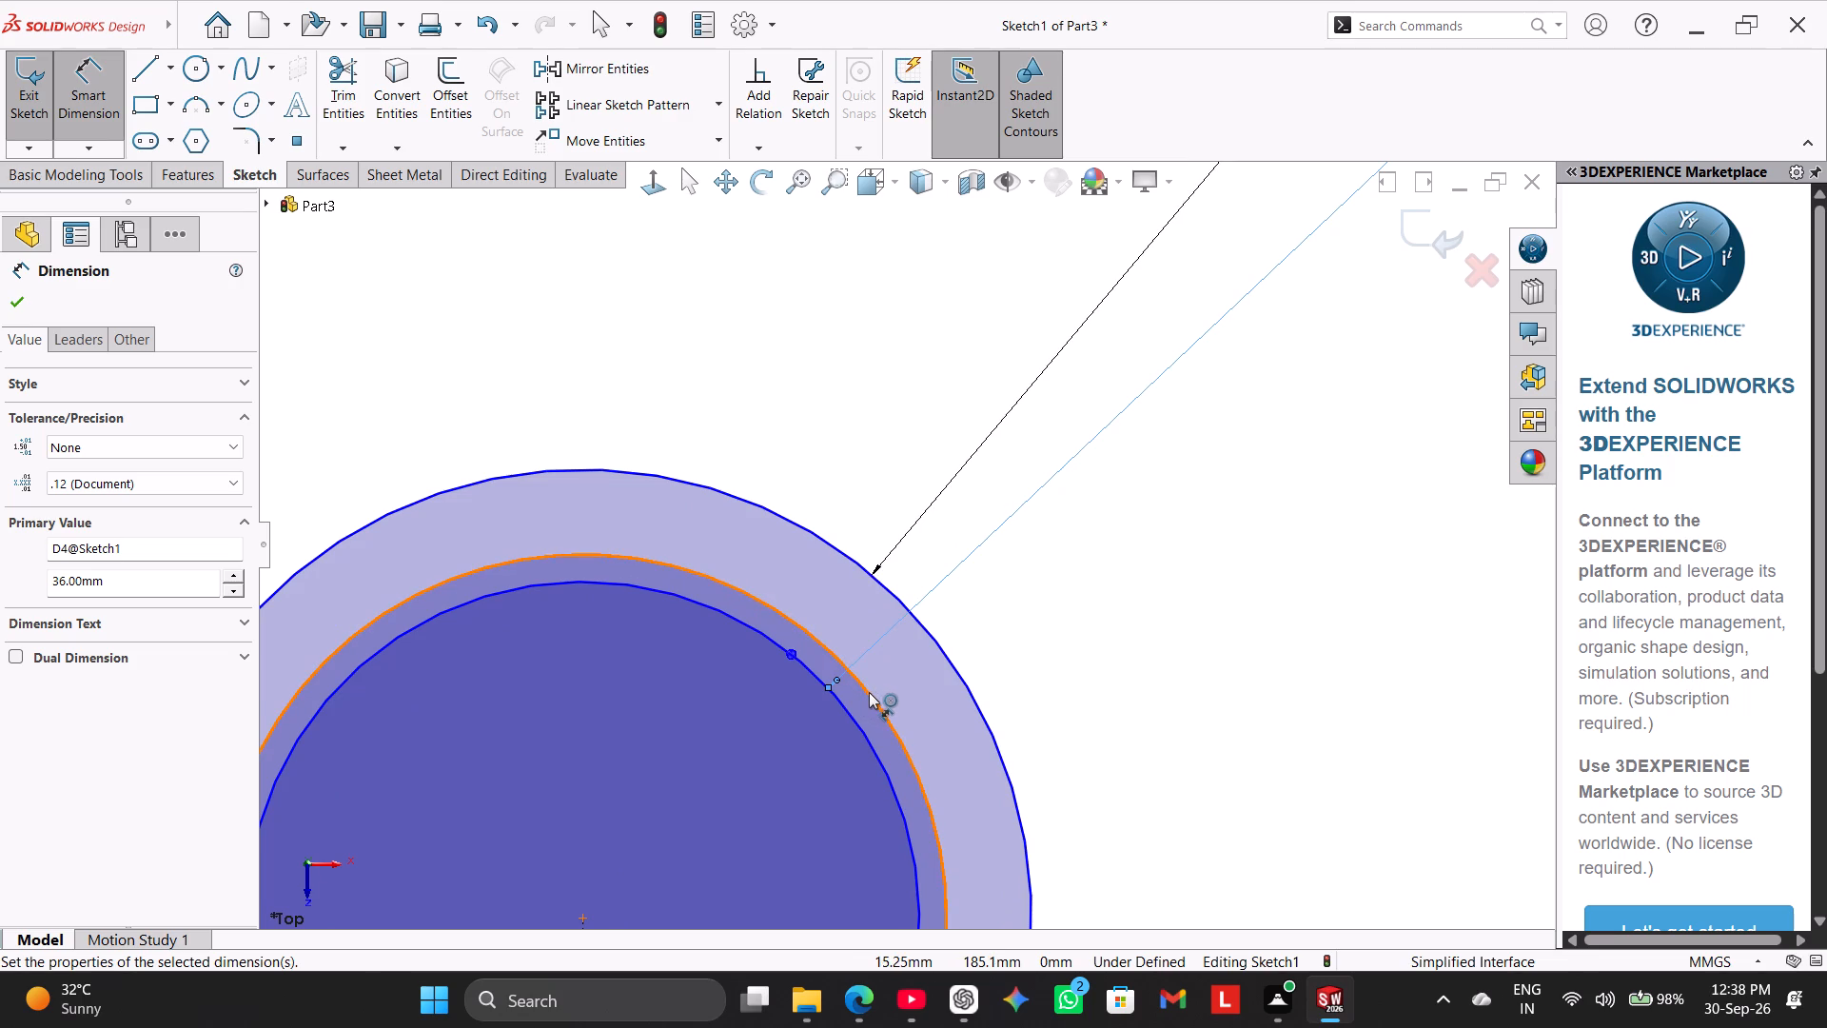
pyautogui.click(869, 692)
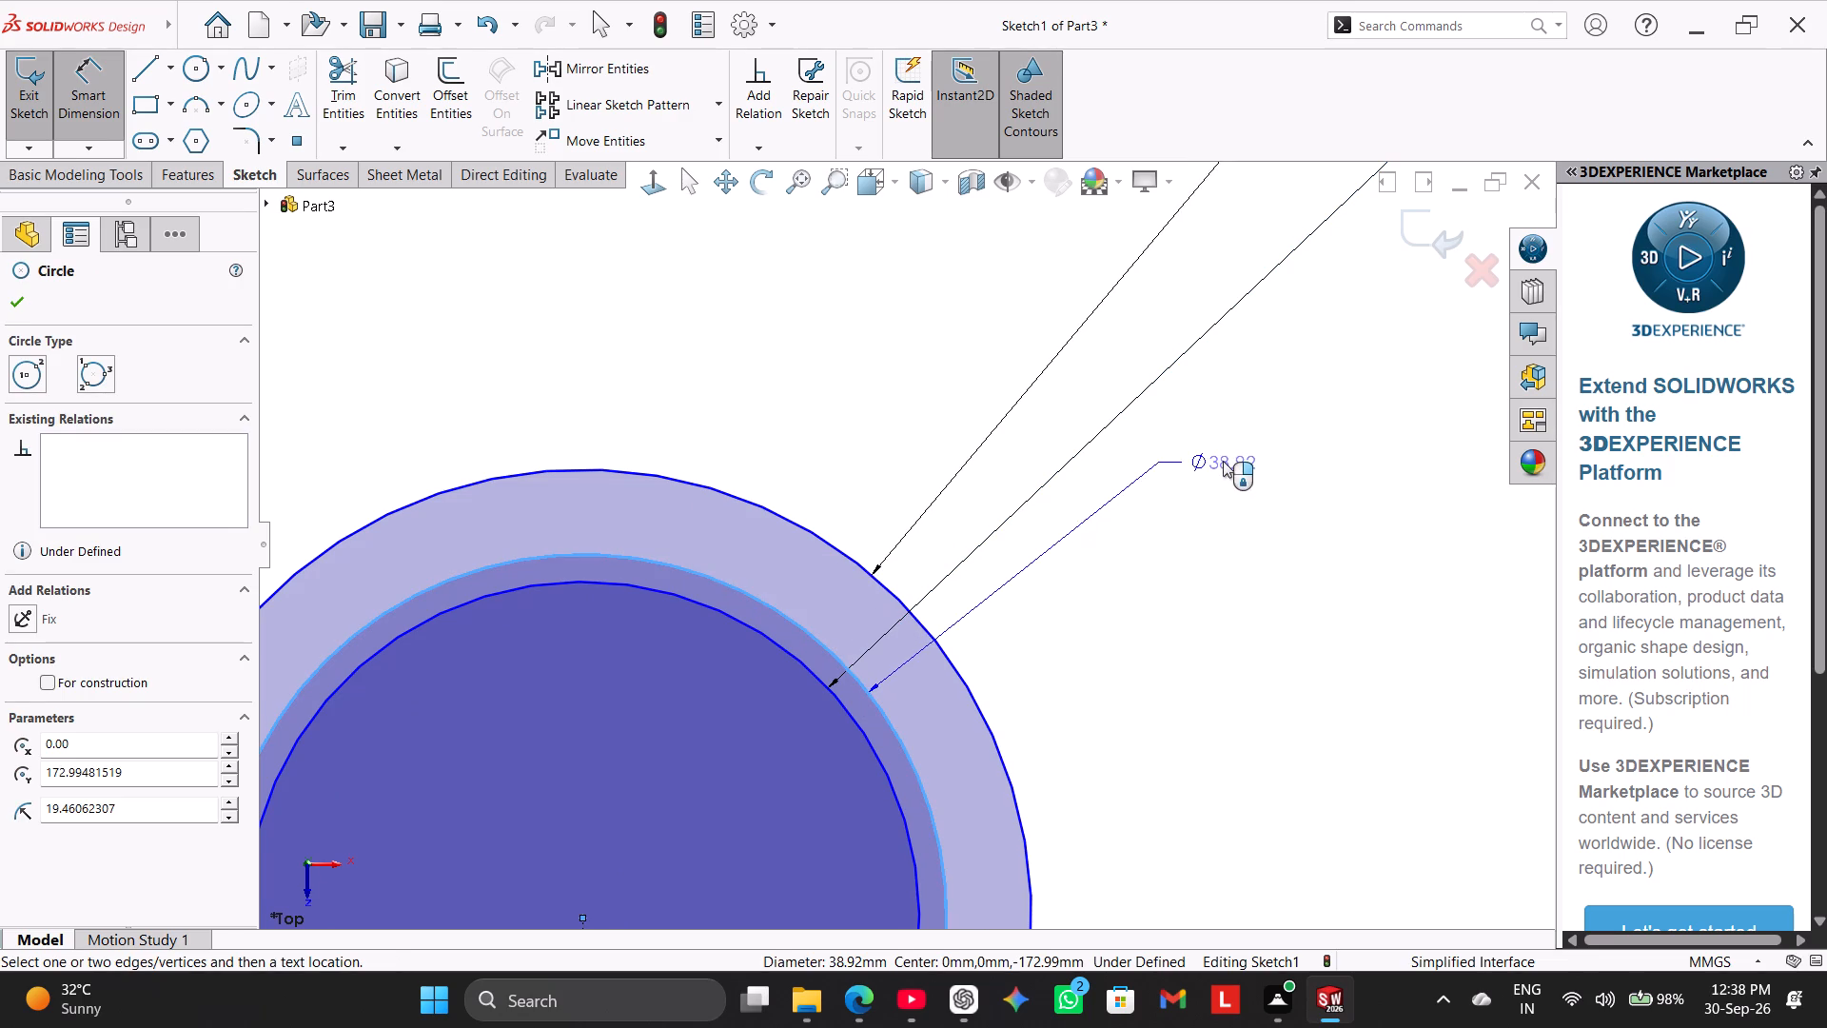
pyautogui.scroll(7, 1225, 459)
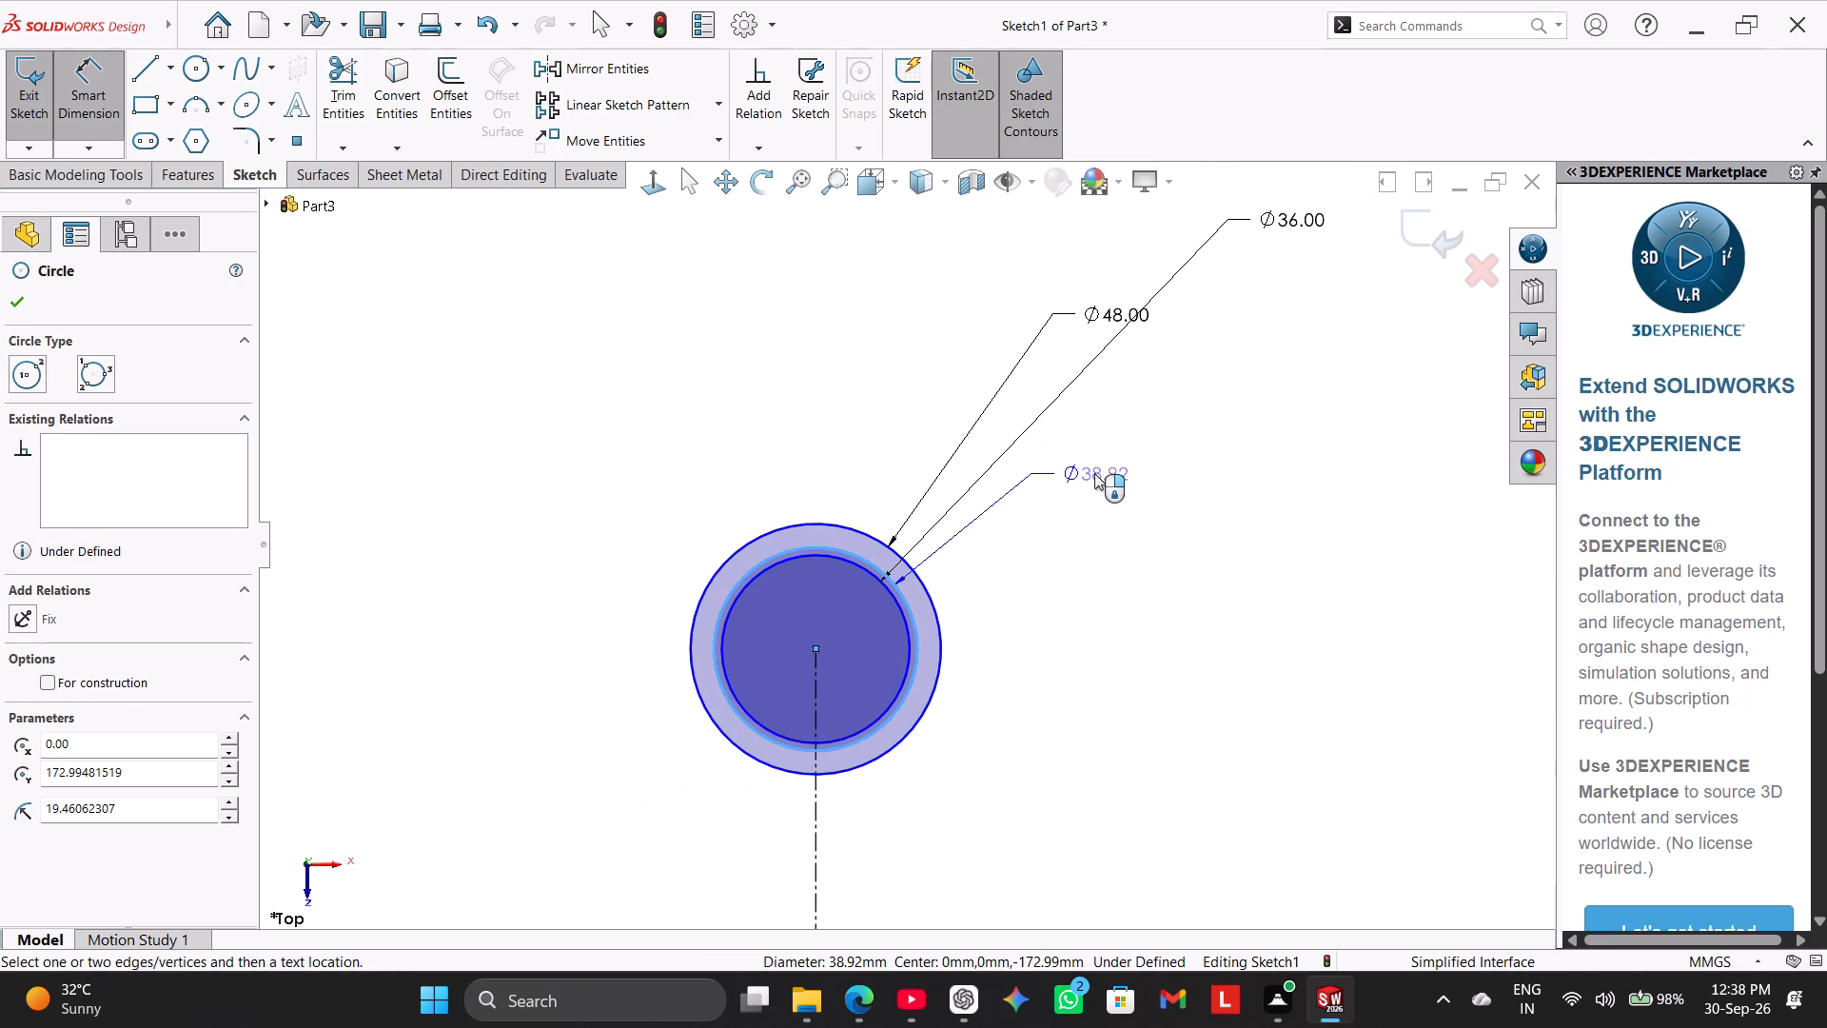
pyautogui.click(1094, 473)
pyautogui.write('18')
pyautogui.press('Return')
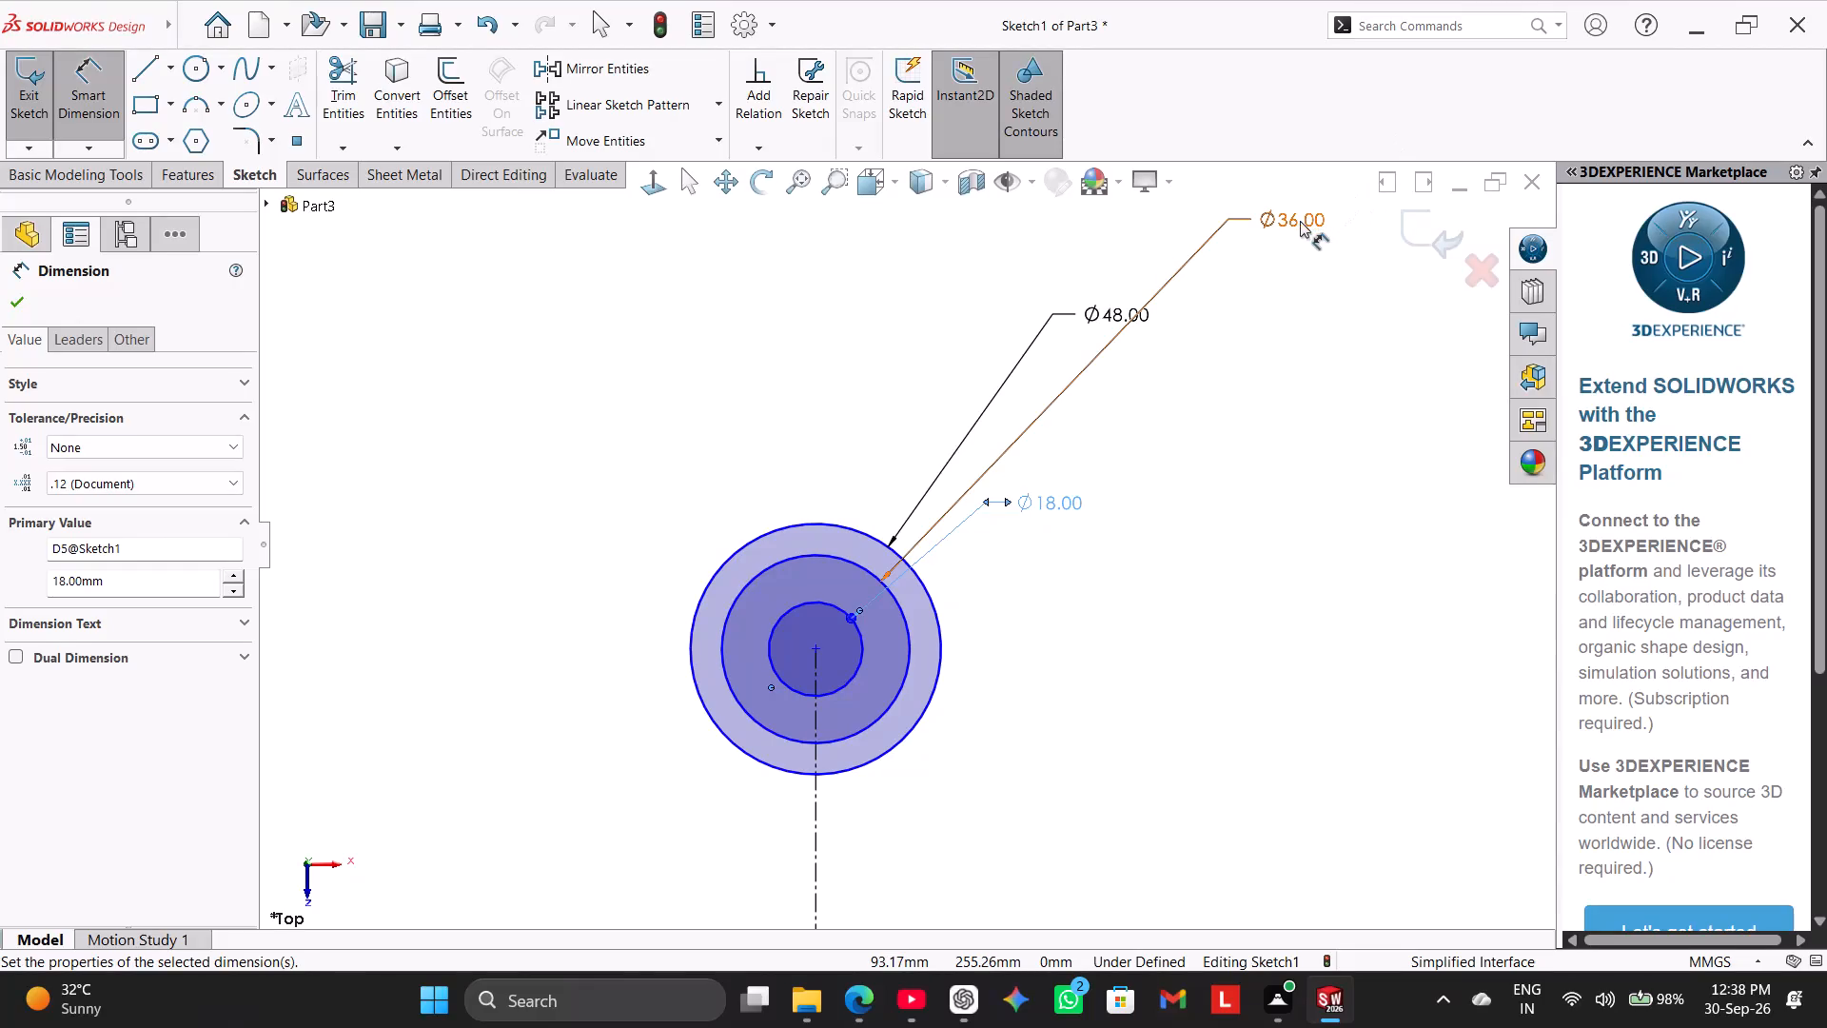
# Move the 48 mm and 36 mm diameter labels closer to the upper circles, stacked above the 18 mm label.
pyautogui.moveTo(1300, 221); pyautogui.dragTo(1101, 438)
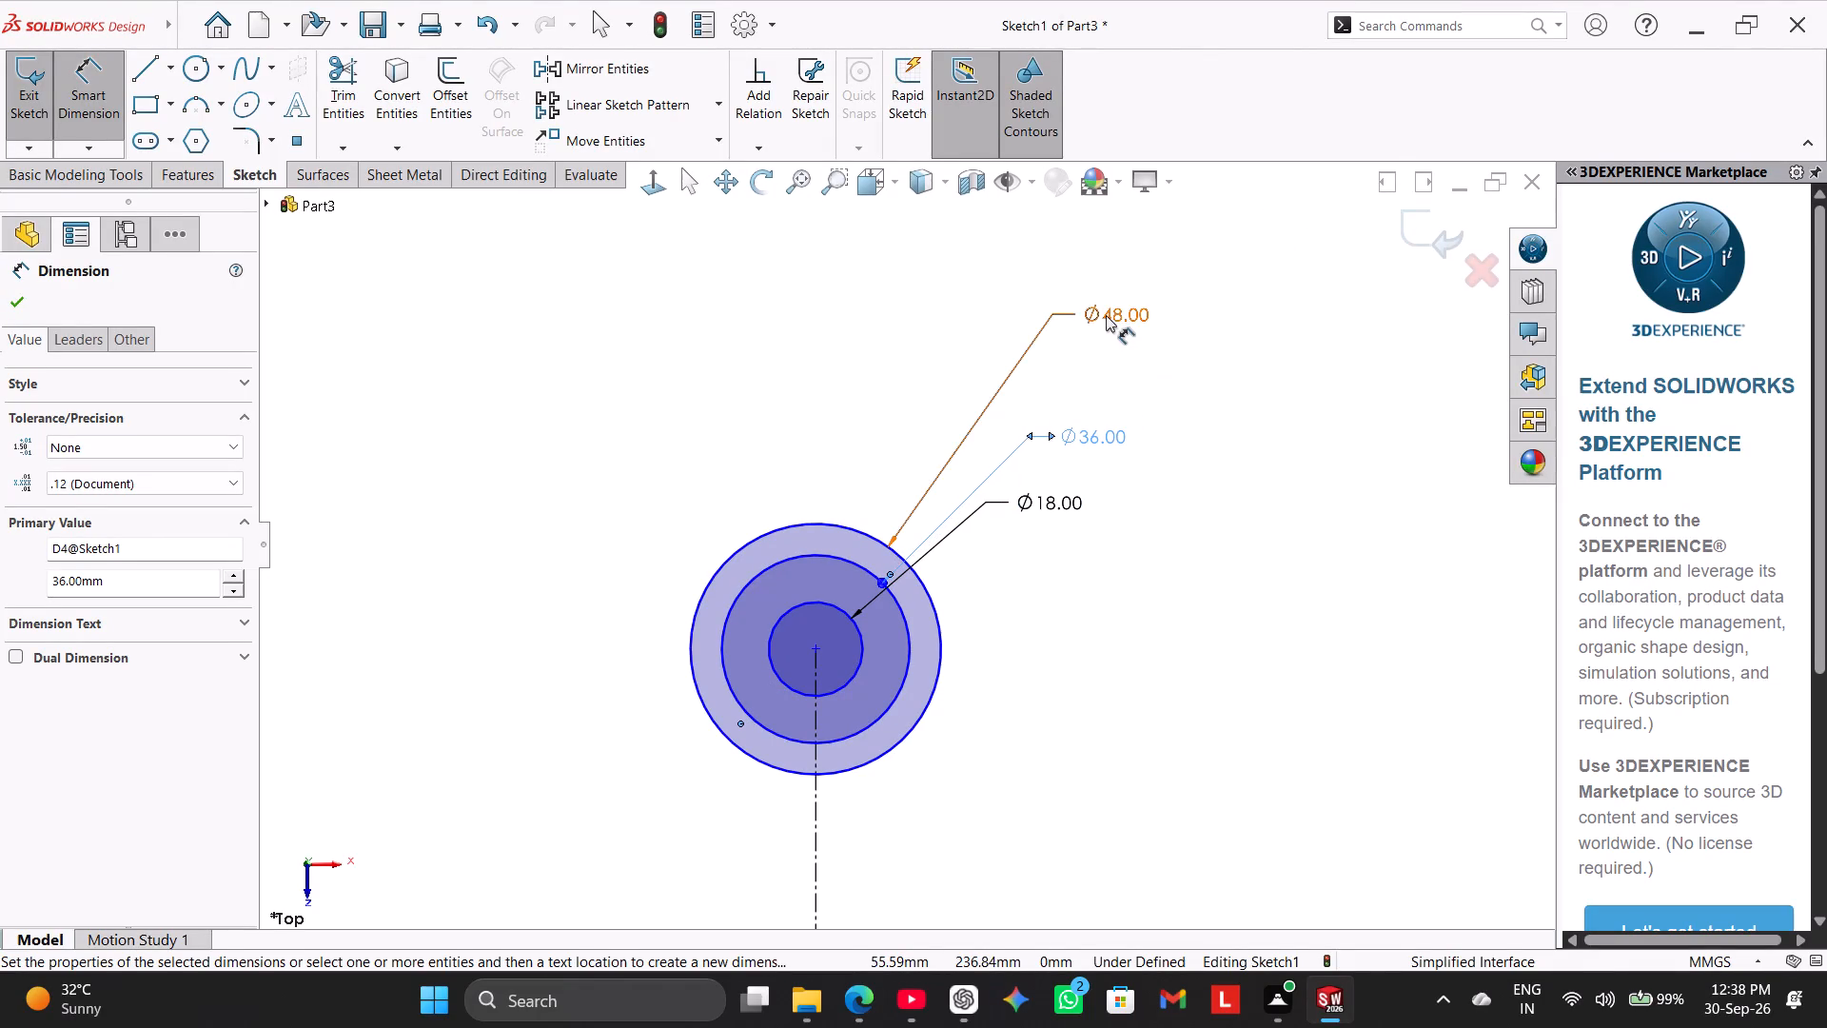
pyautogui.moveTo(1106, 315); pyautogui.dragTo(1036, 413)
pyautogui.moveTo(1084, 437); pyautogui.dragTo(1041, 465)
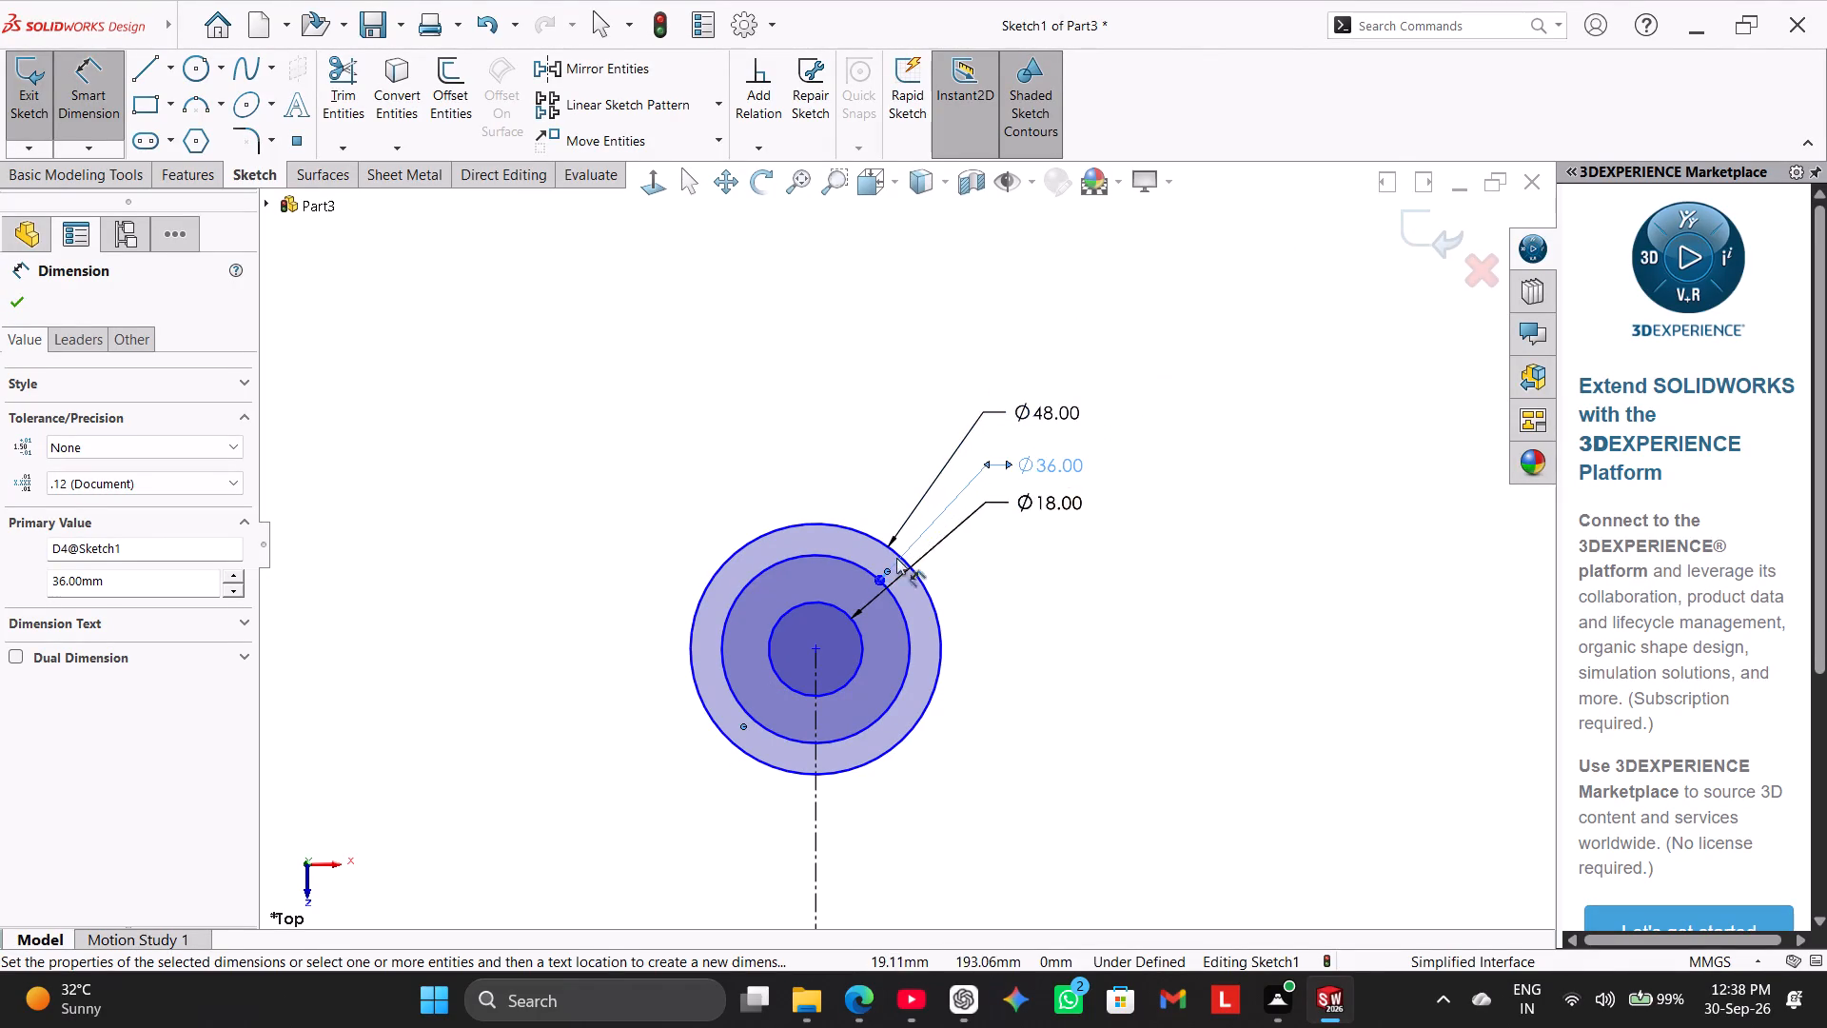
# Dimension the upper circles' centre from the horizontal centerline as a doubled distance across it and set it to 130 mm.
pyautogui.scroll(9, 892, 574)
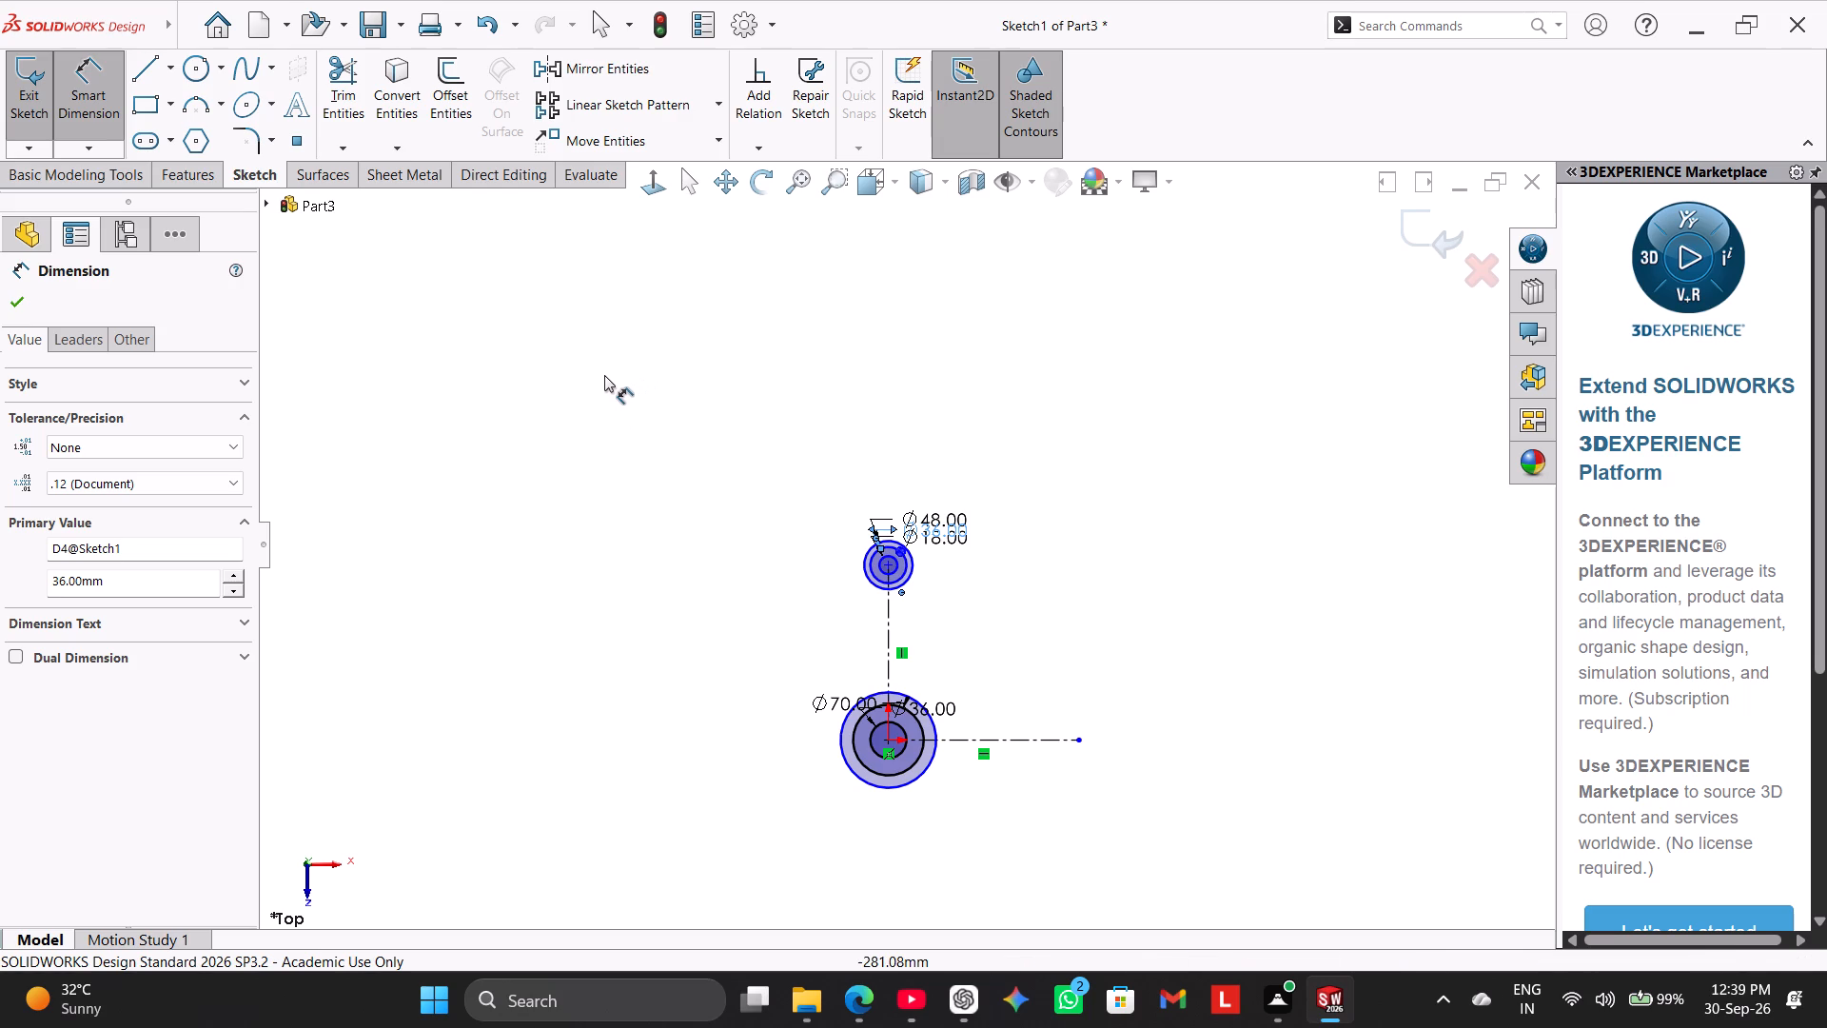
pyautogui.scroll(-2, 994, 674)
pyautogui.scroll(-2, 825, 642)
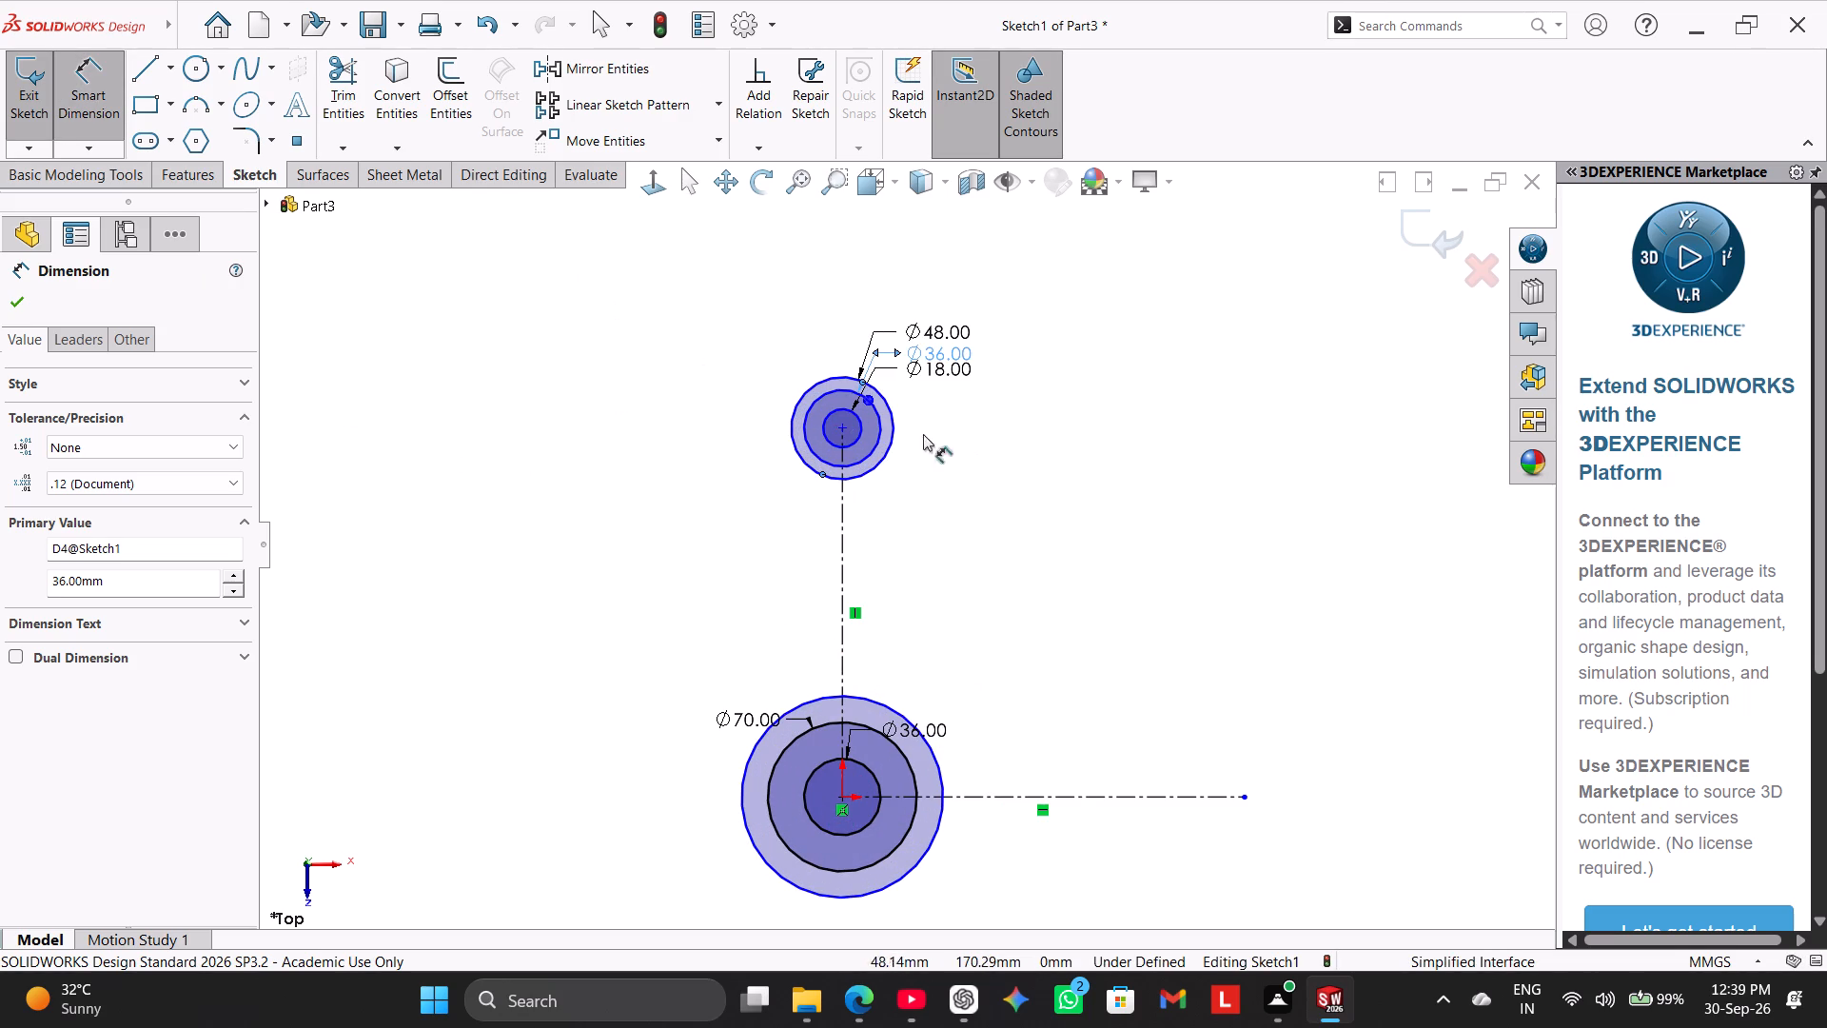
pyautogui.click(843, 426)
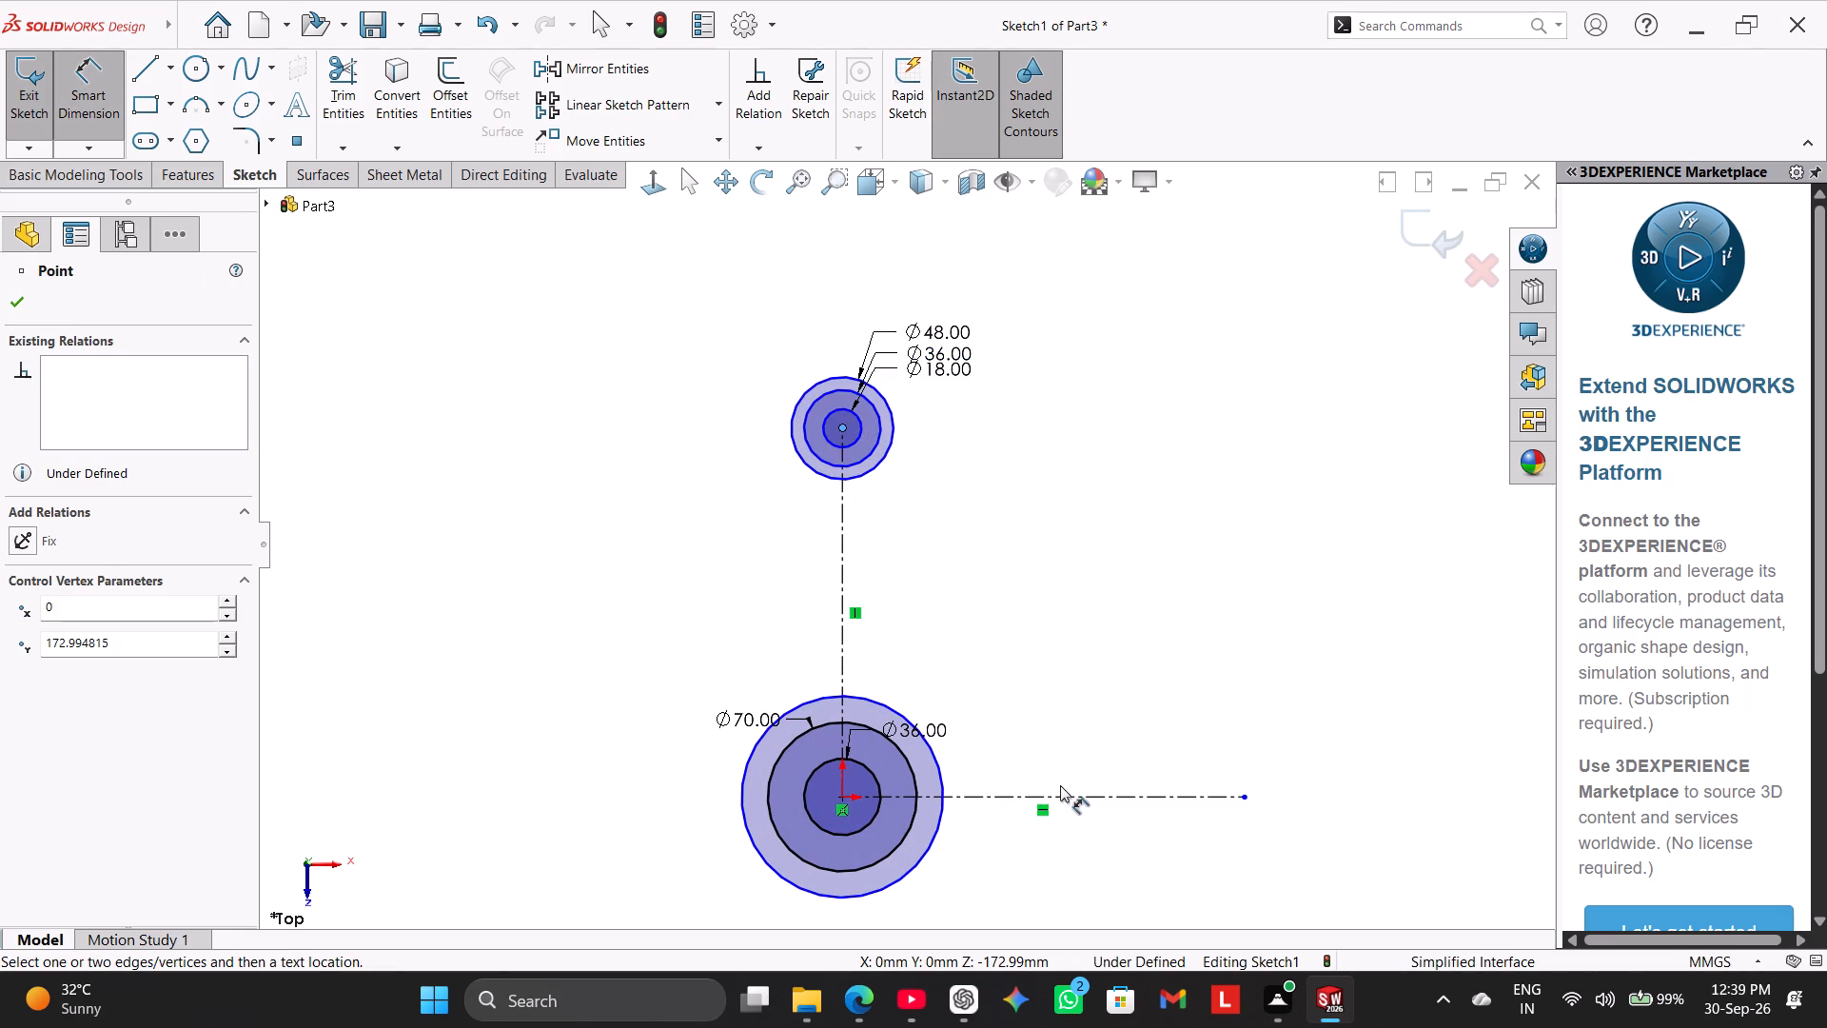
pyautogui.click(1071, 795)
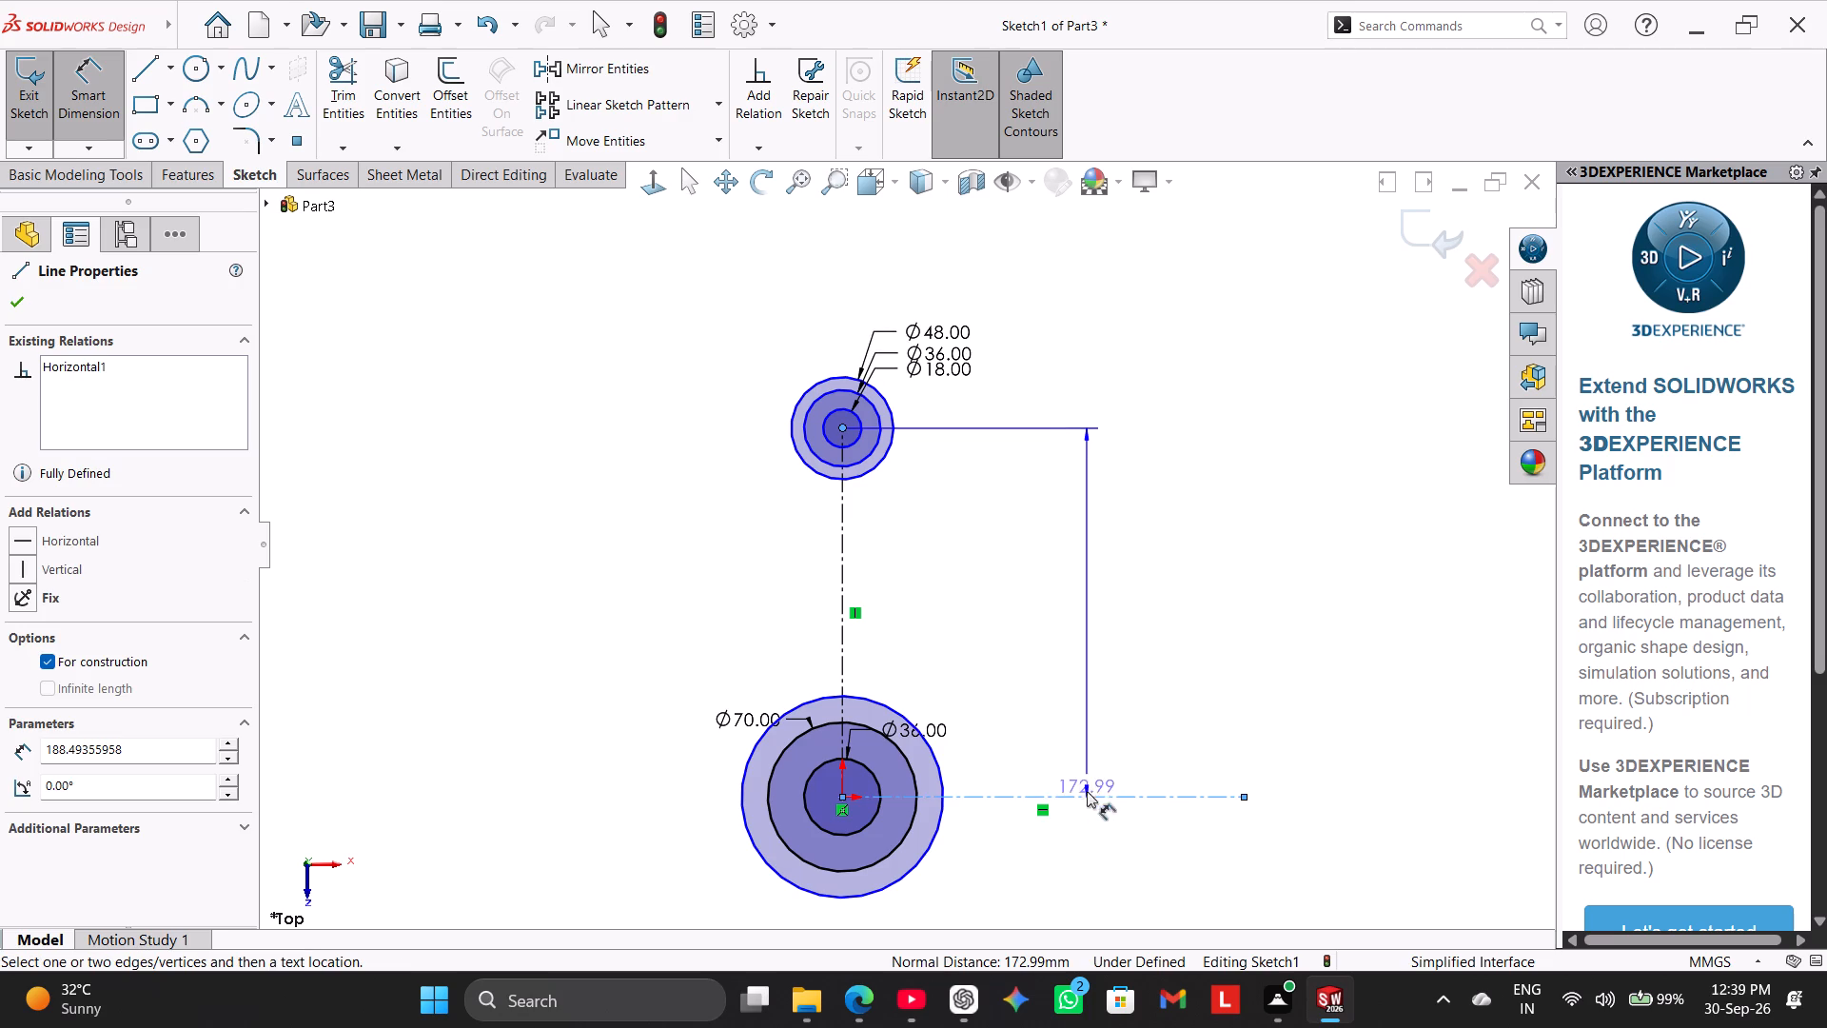
pyautogui.scroll(6, 1103, 832)
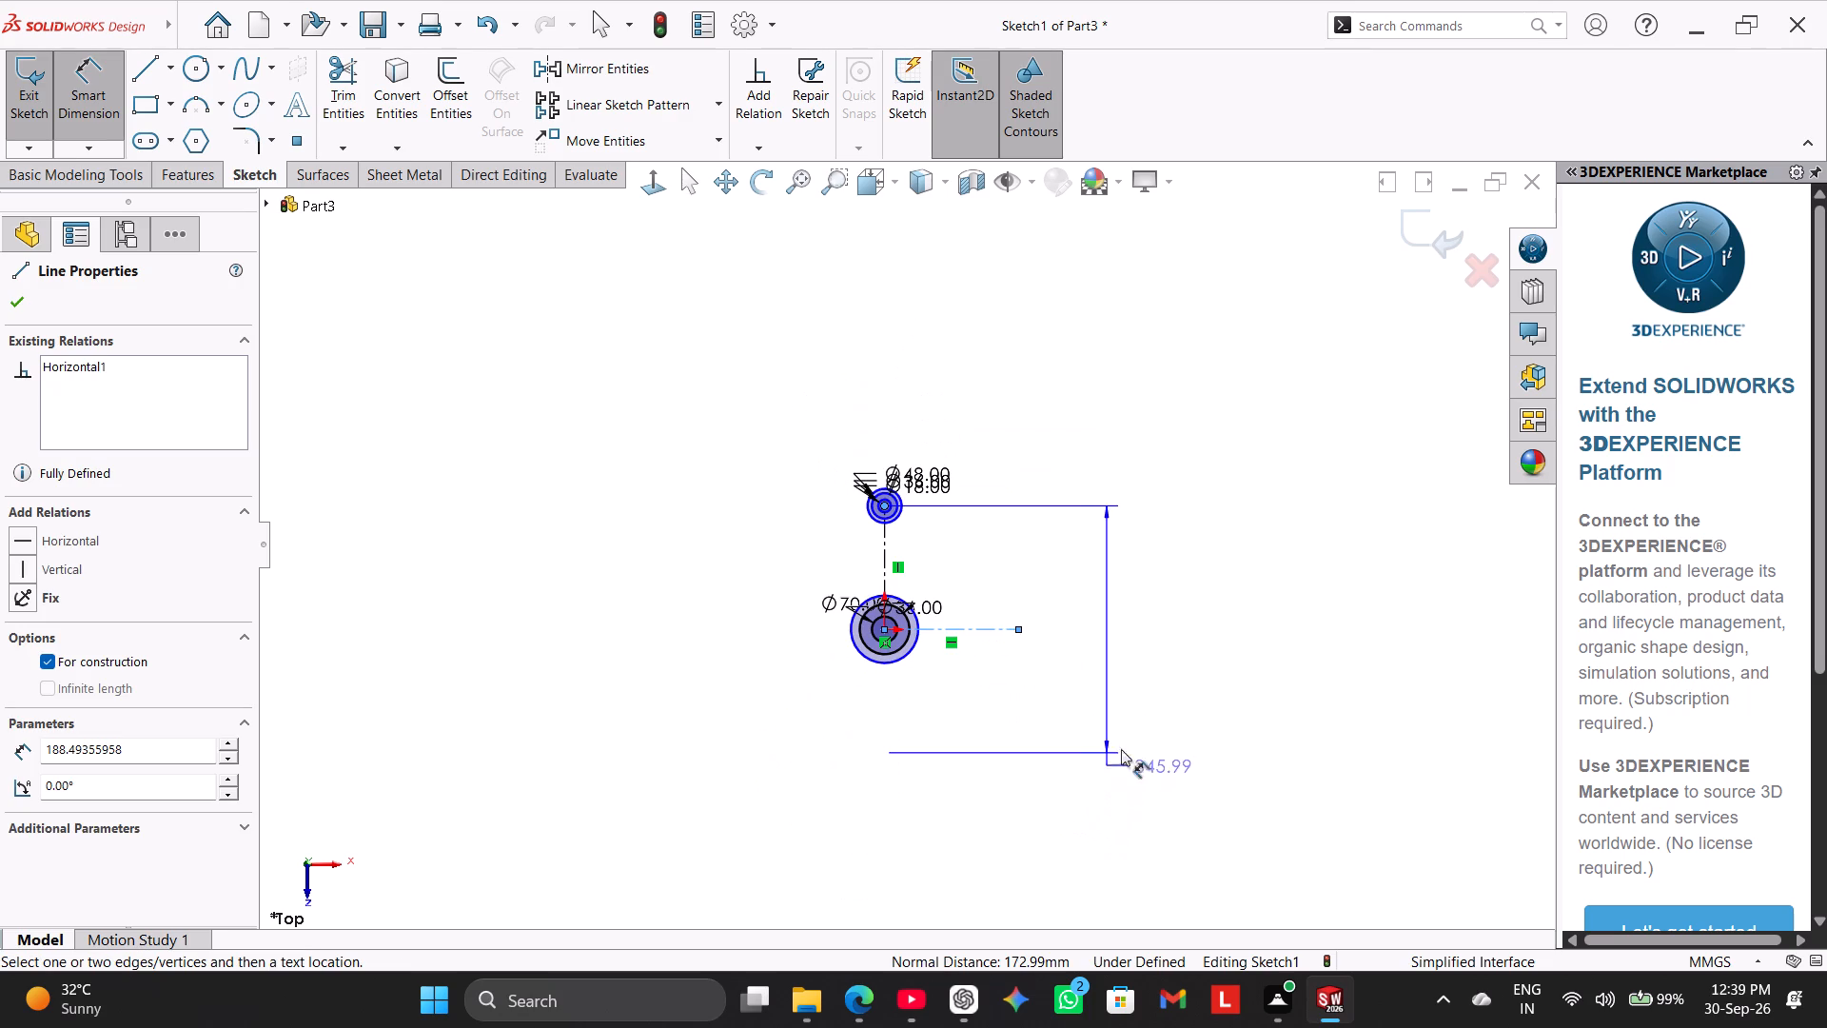
pyautogui.click(1150, 708)
pyautogui.write('130')
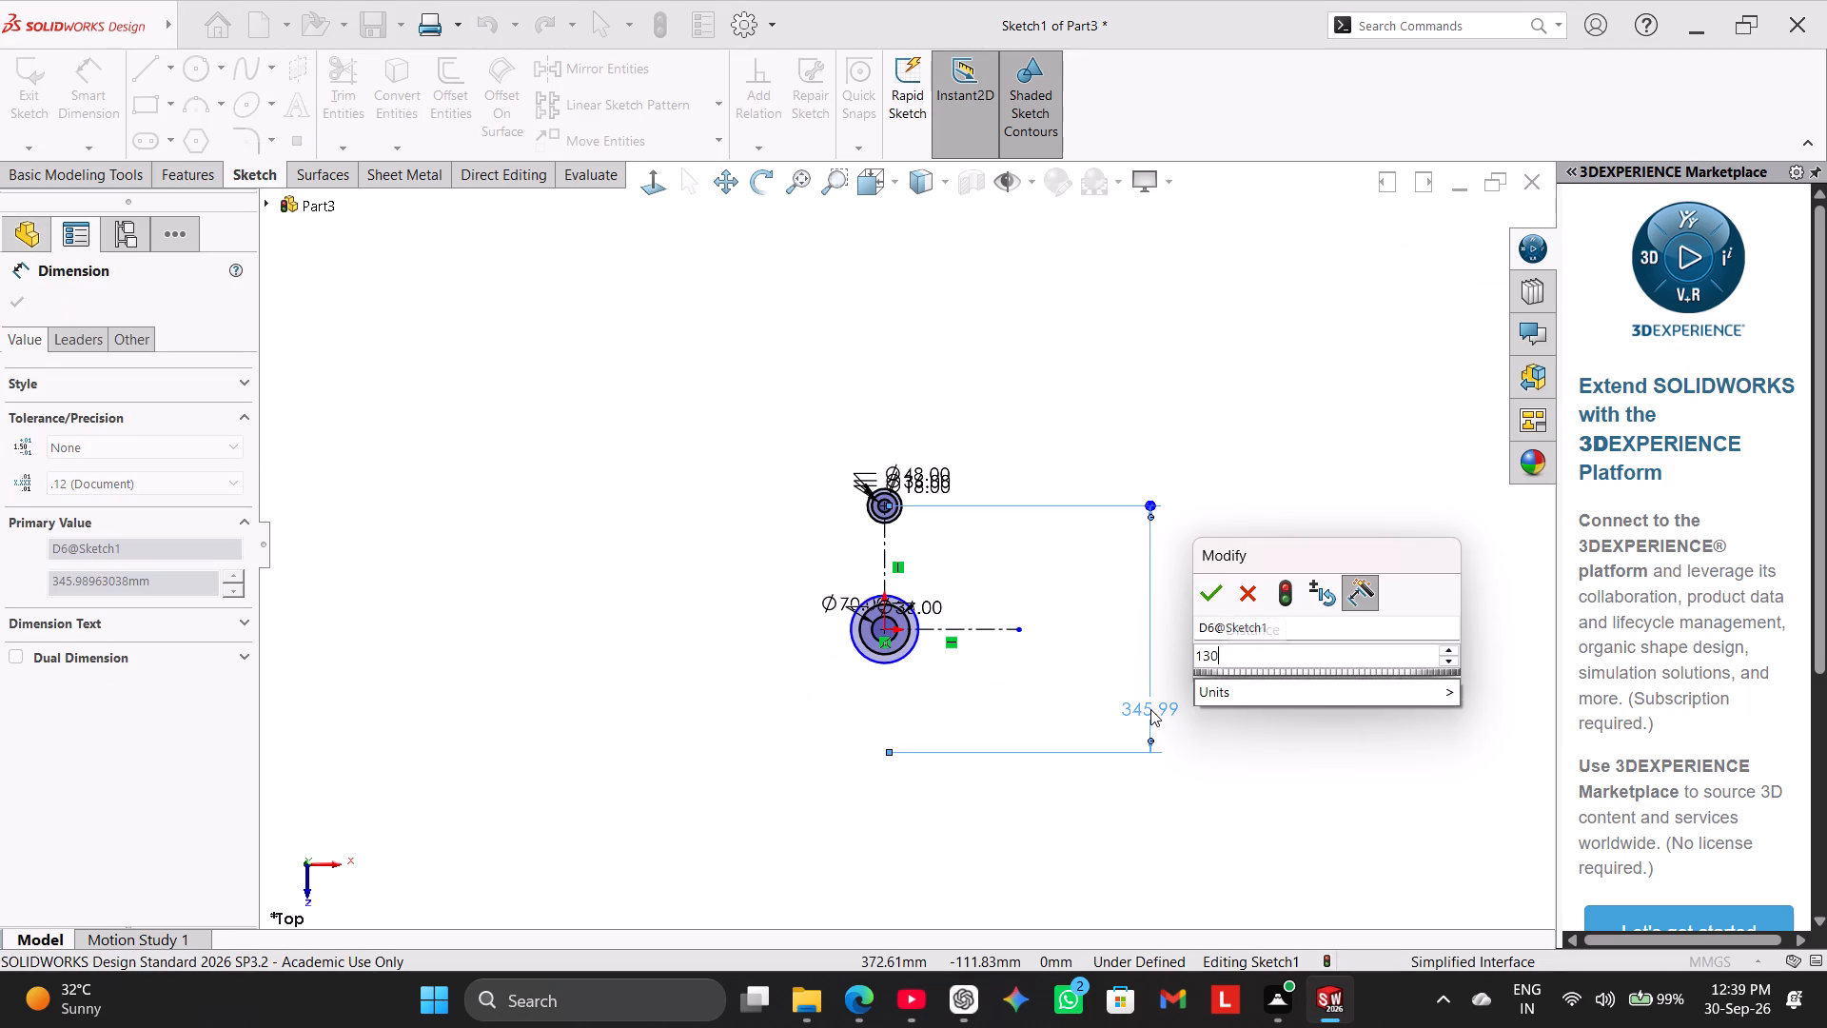
pyautogui.press('Return')
pyautogui.scroll(-4, 1077, 781)
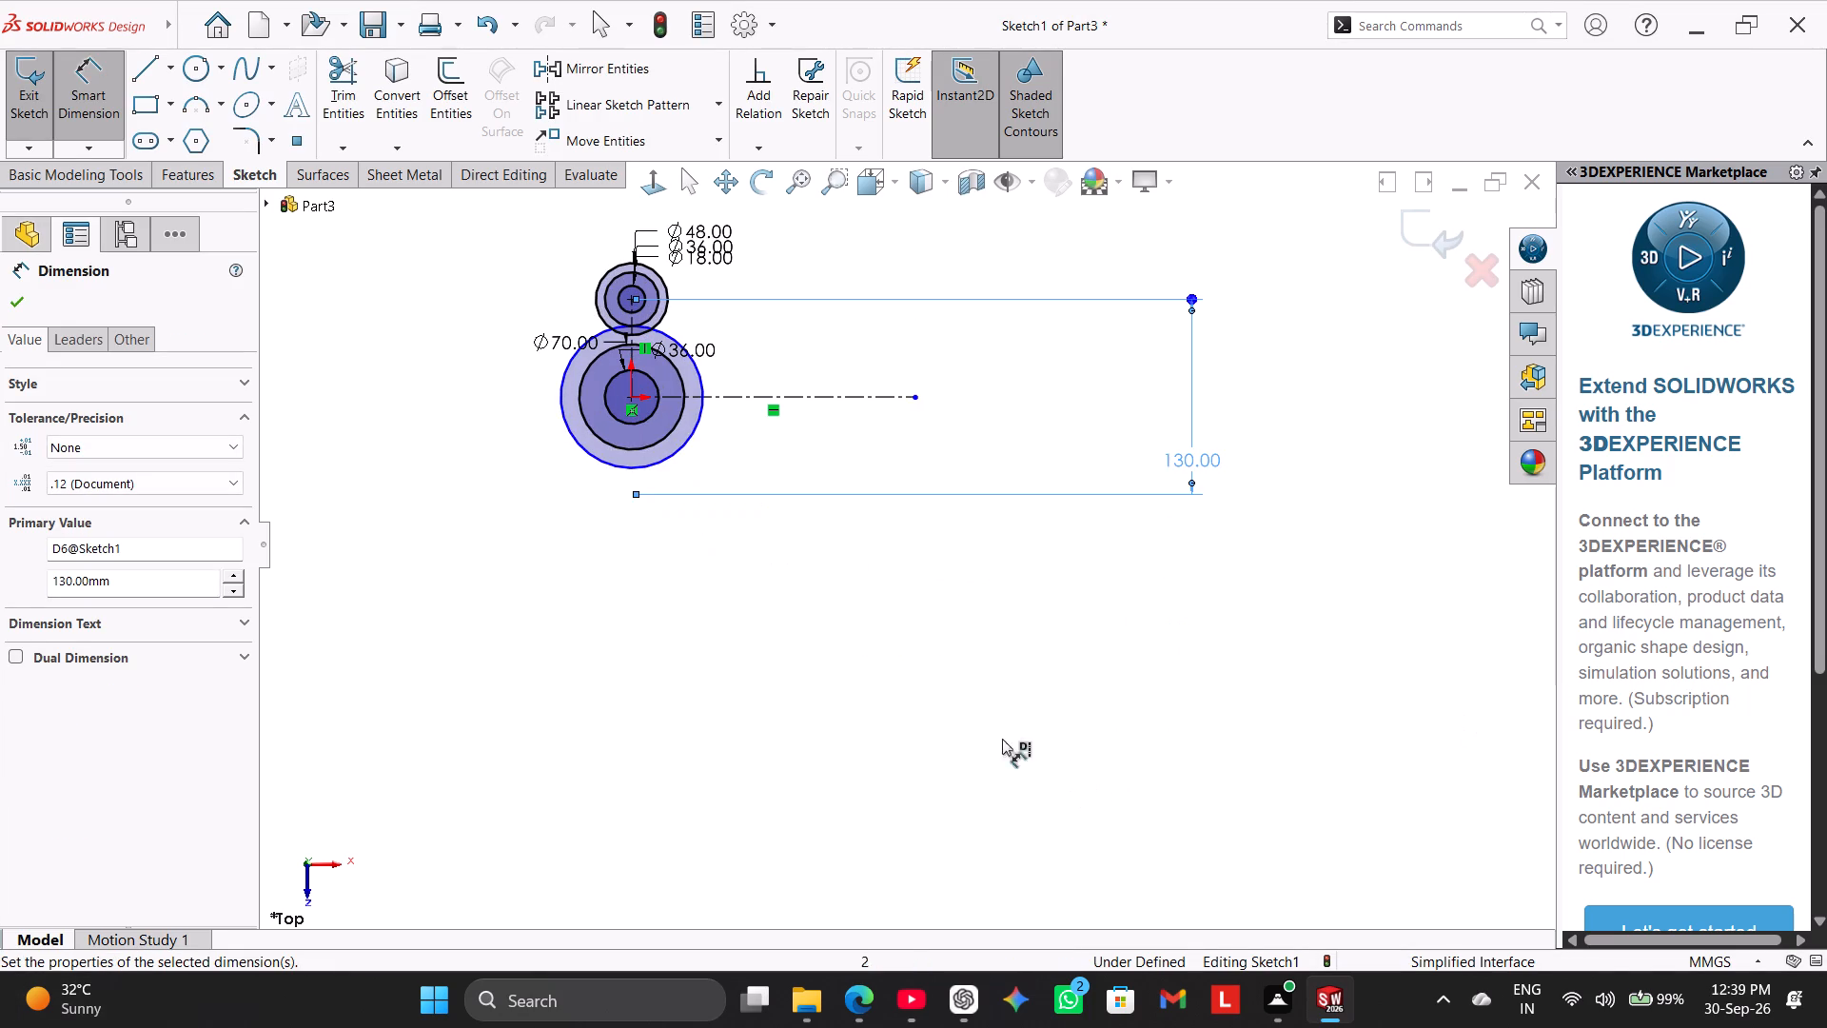
pyautogui.rightClick(944, 641)
pyautogui.click(1021, 706)
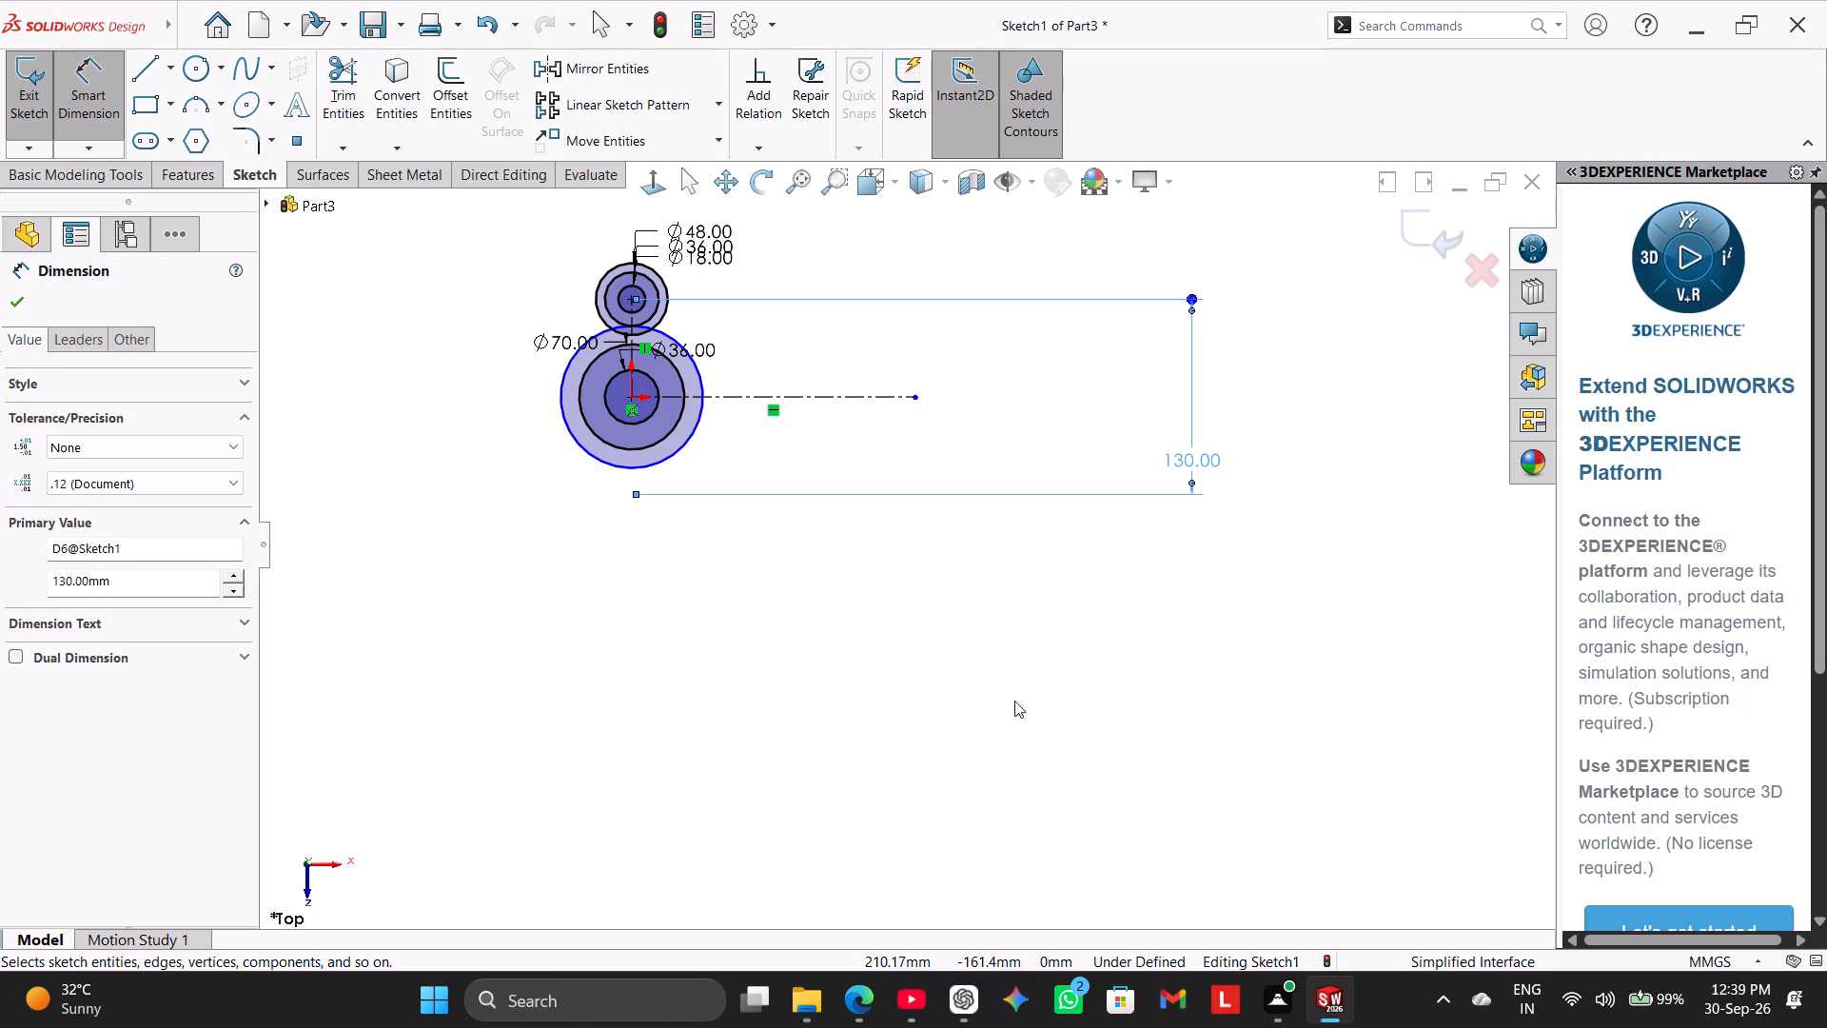
# Dimension the outermost circle of the lower set and set its diameter to 45*2 (90 mm).
pyautogui.scroll(2, 732, 326)
pyautogui.scroll(-5, 700, 414)
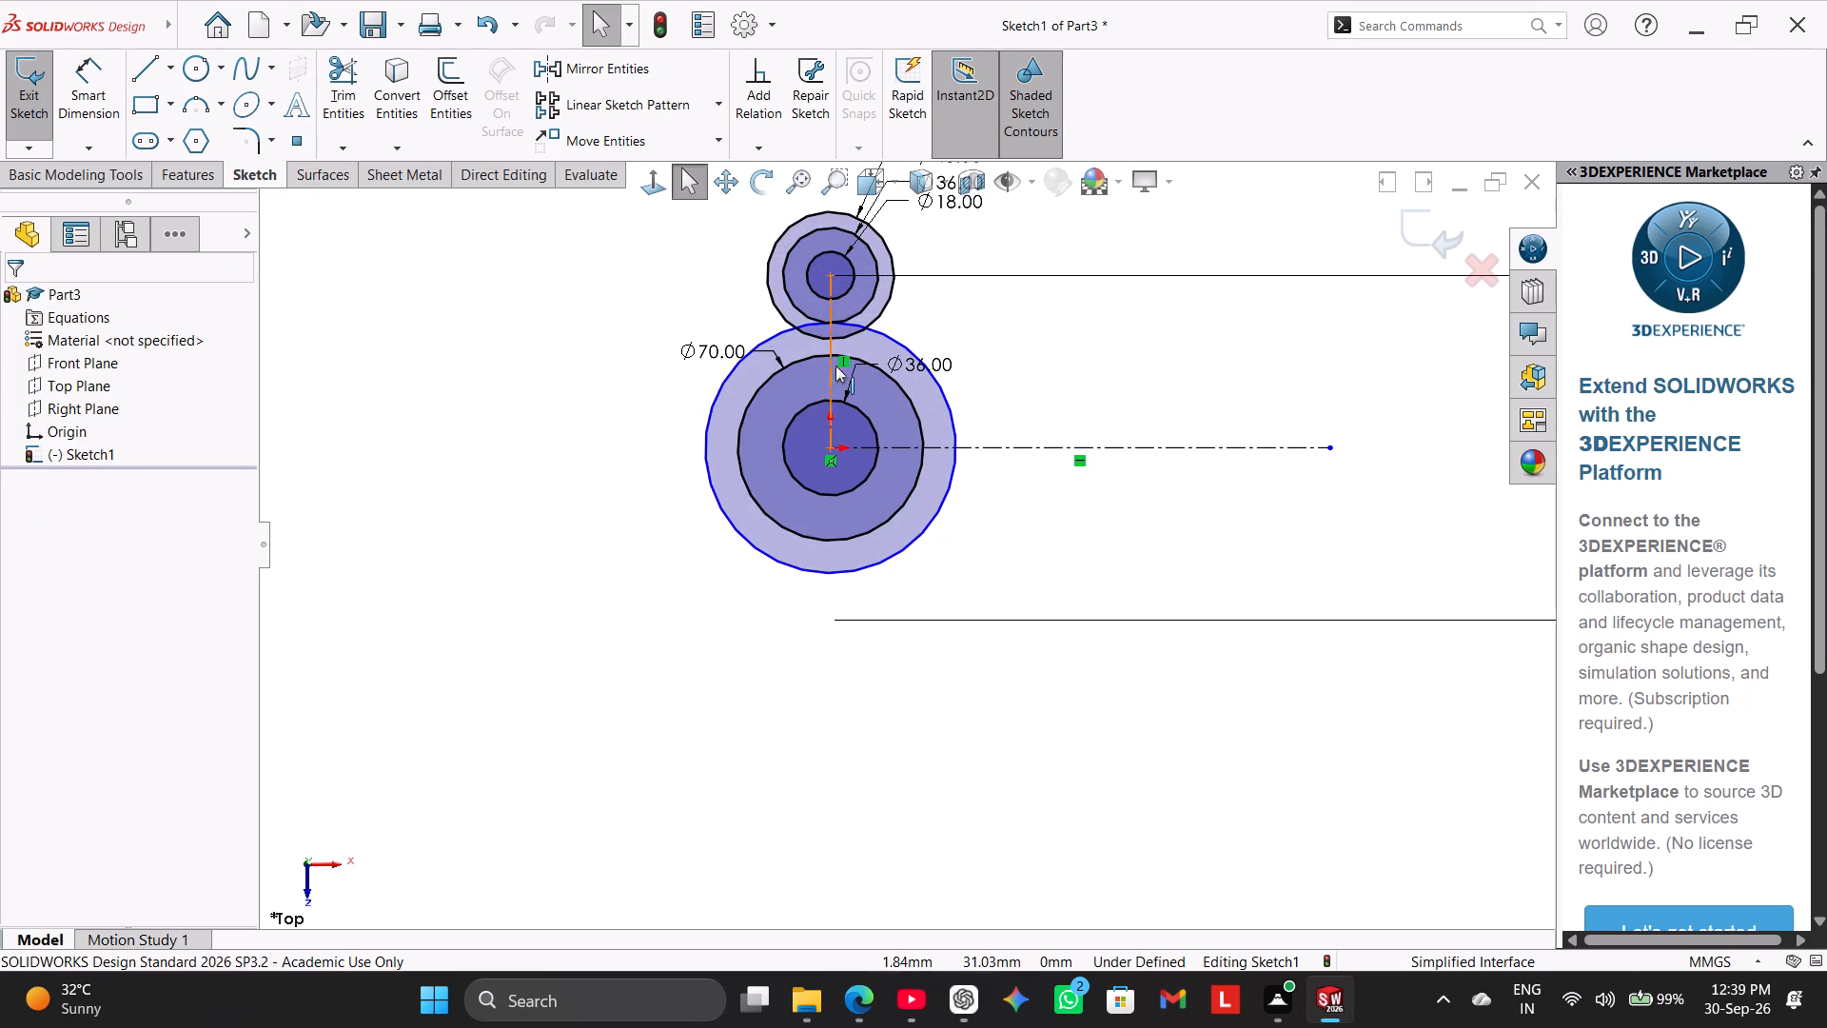
pyautogui.scroll(-2, 845, 332)
pyautogui.scroll(3, 926, 371)
pyautogui.scroll(-3, 917, 396)
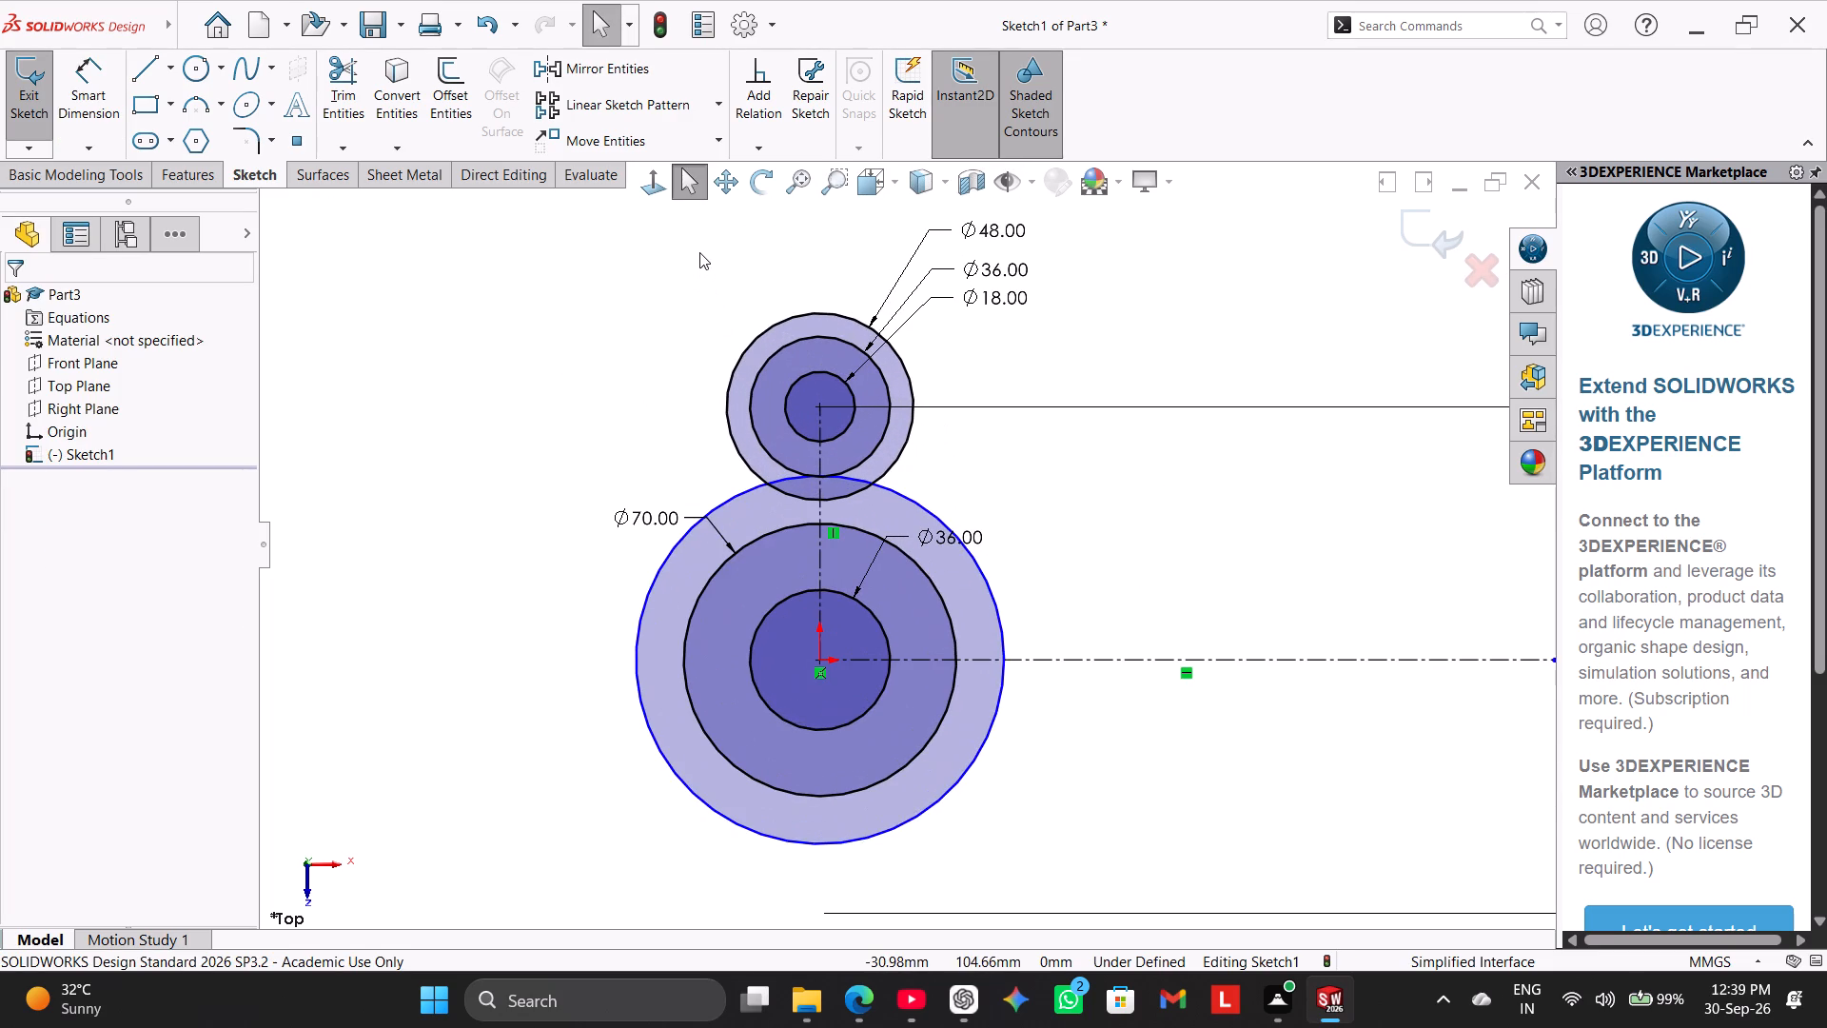
pyautogui.click(80, 96)
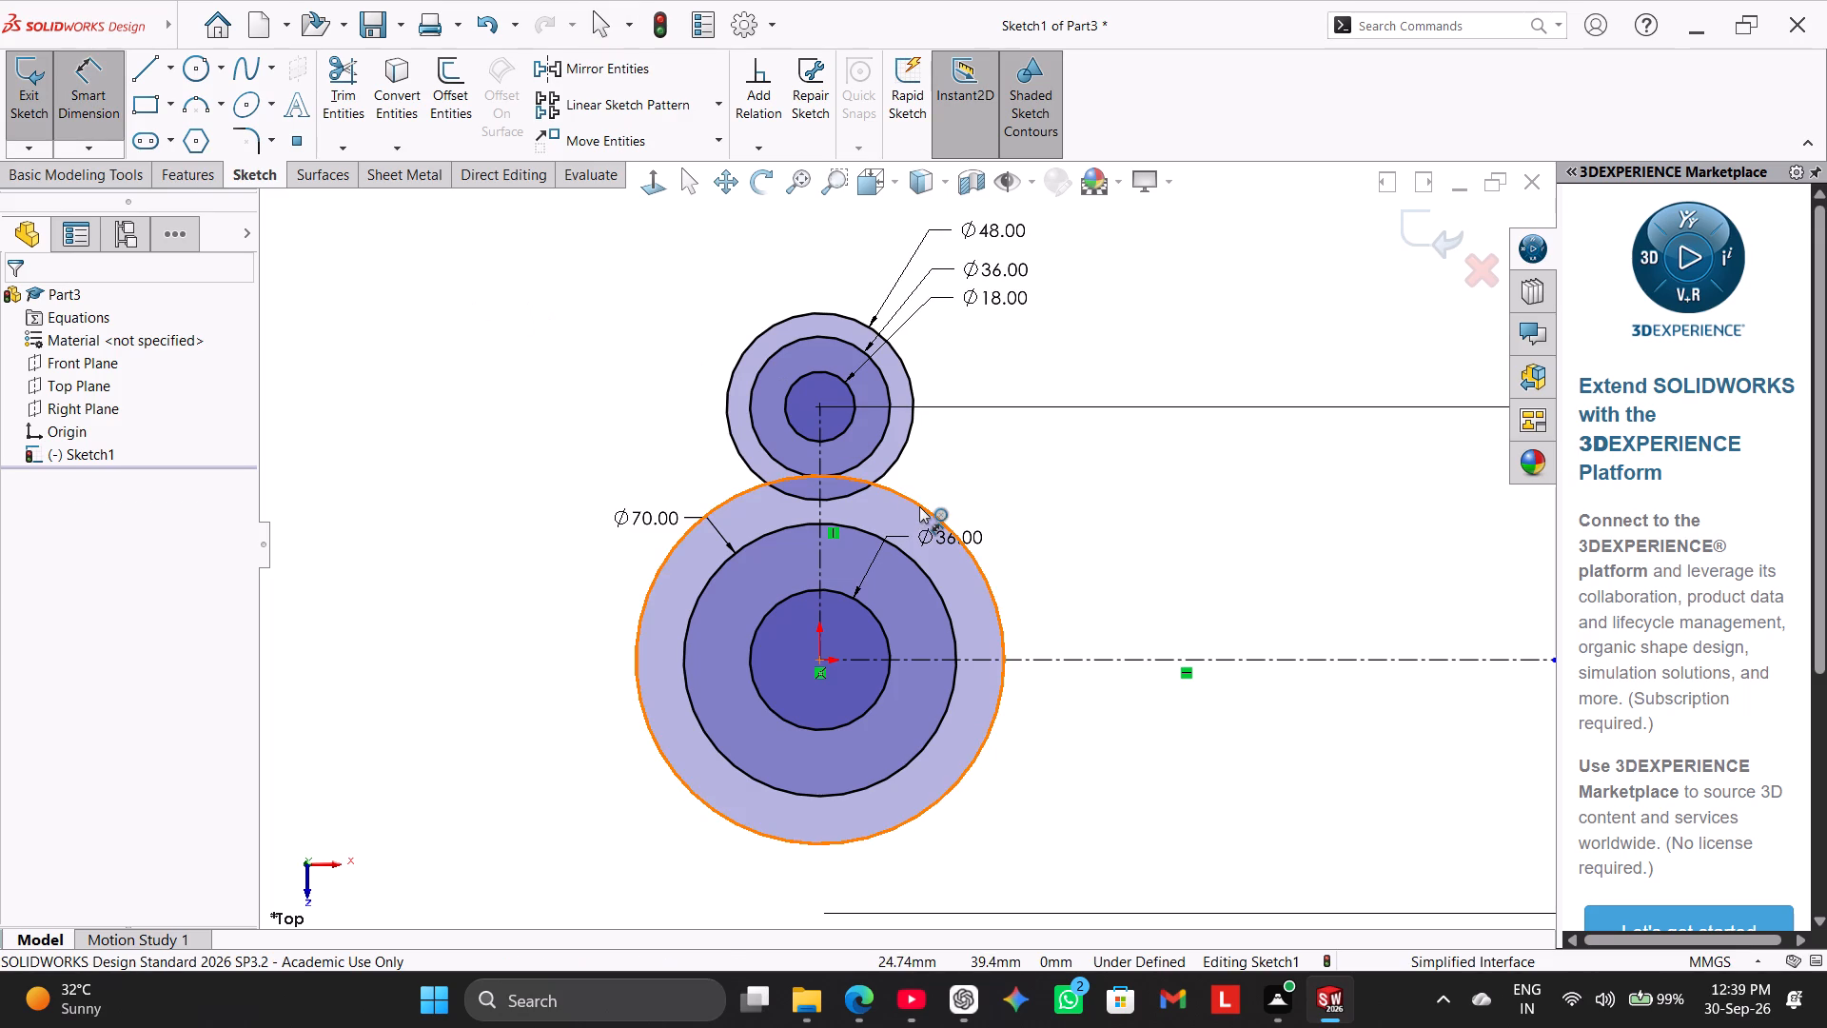
pyautogui.click(638, 612)
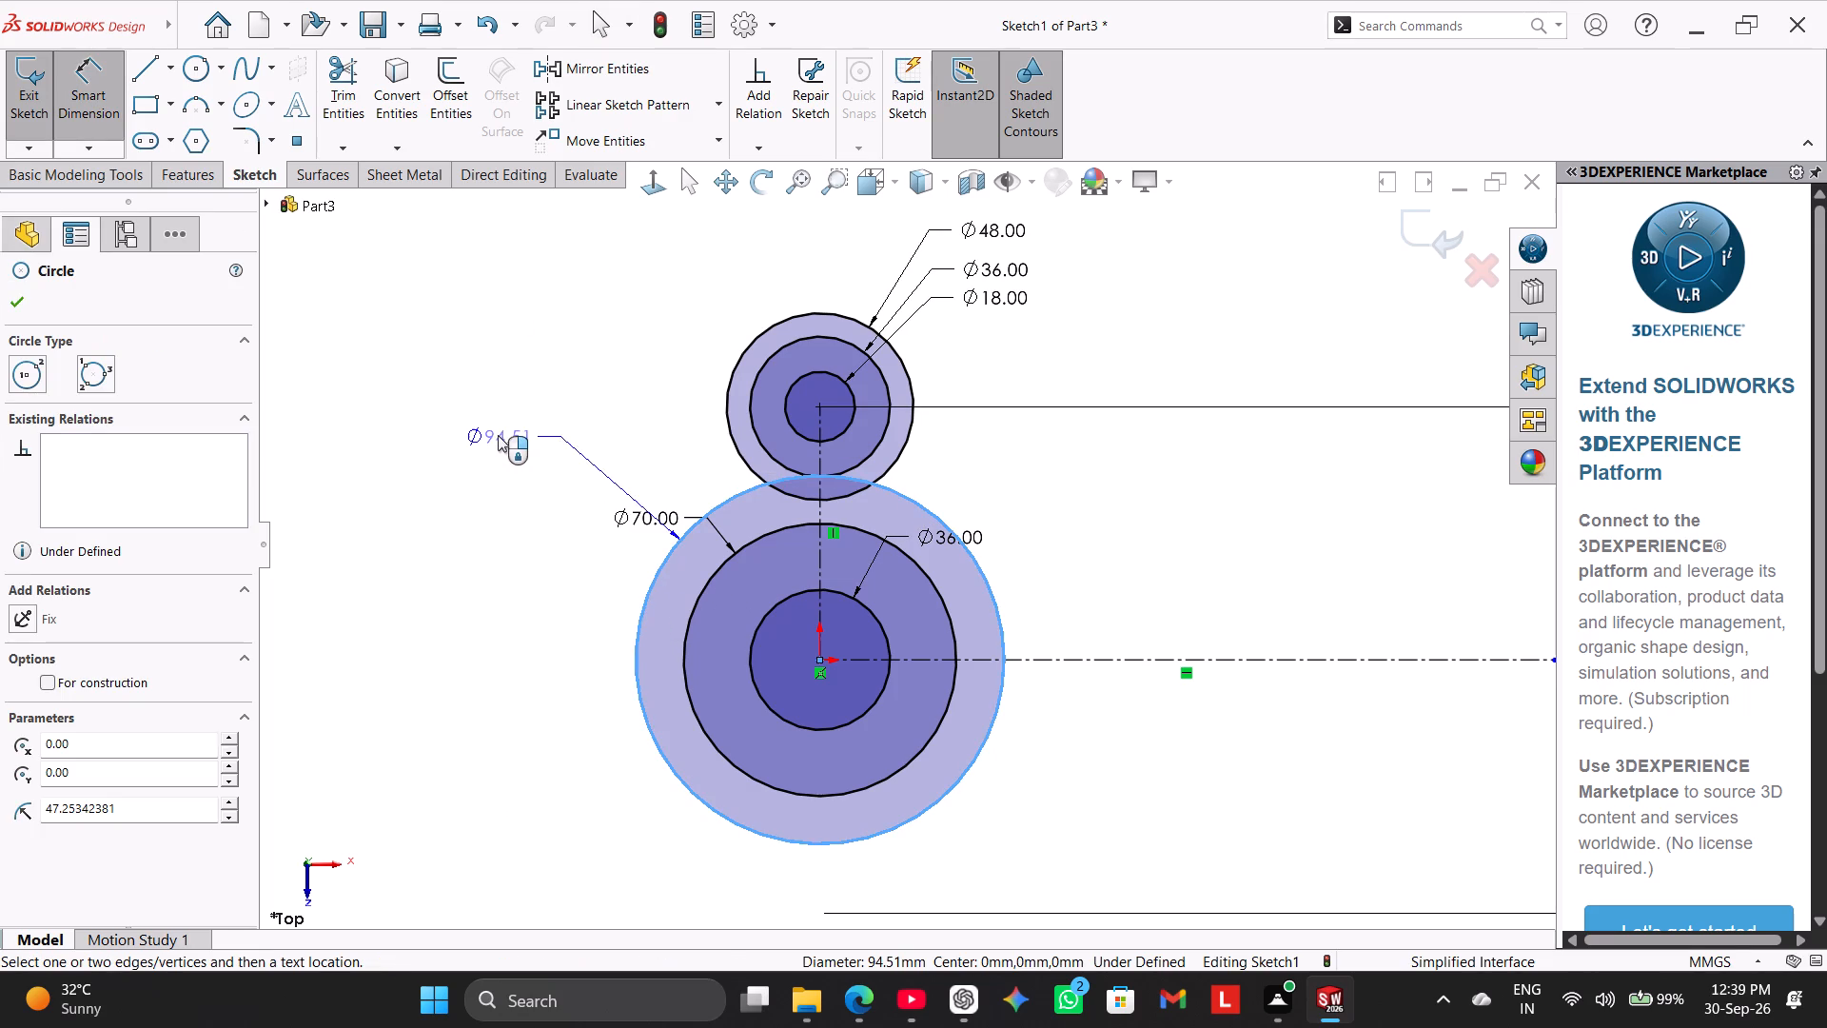
pyautogui.click(498, 435)
pyautogui.write('45*2')
pyautogui.press('Return')
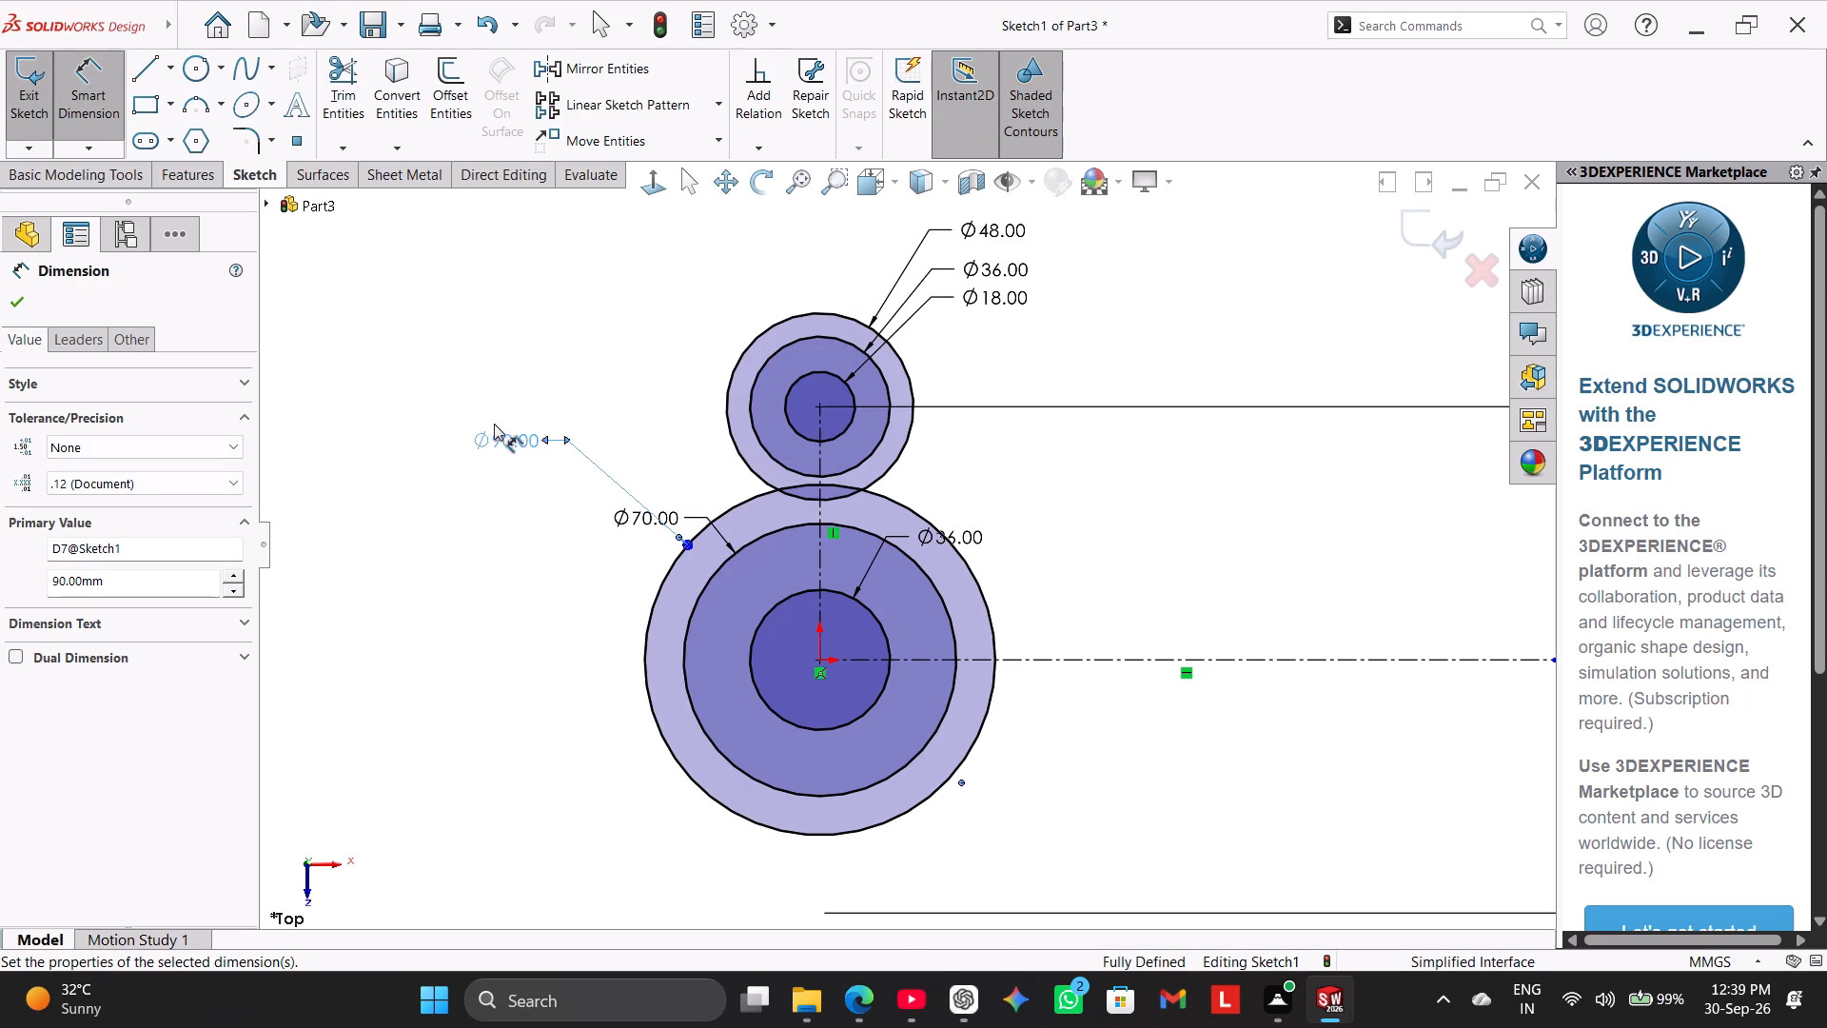
pyautogui.rightClick(575, 329)
pyautogui.click(632, 385)
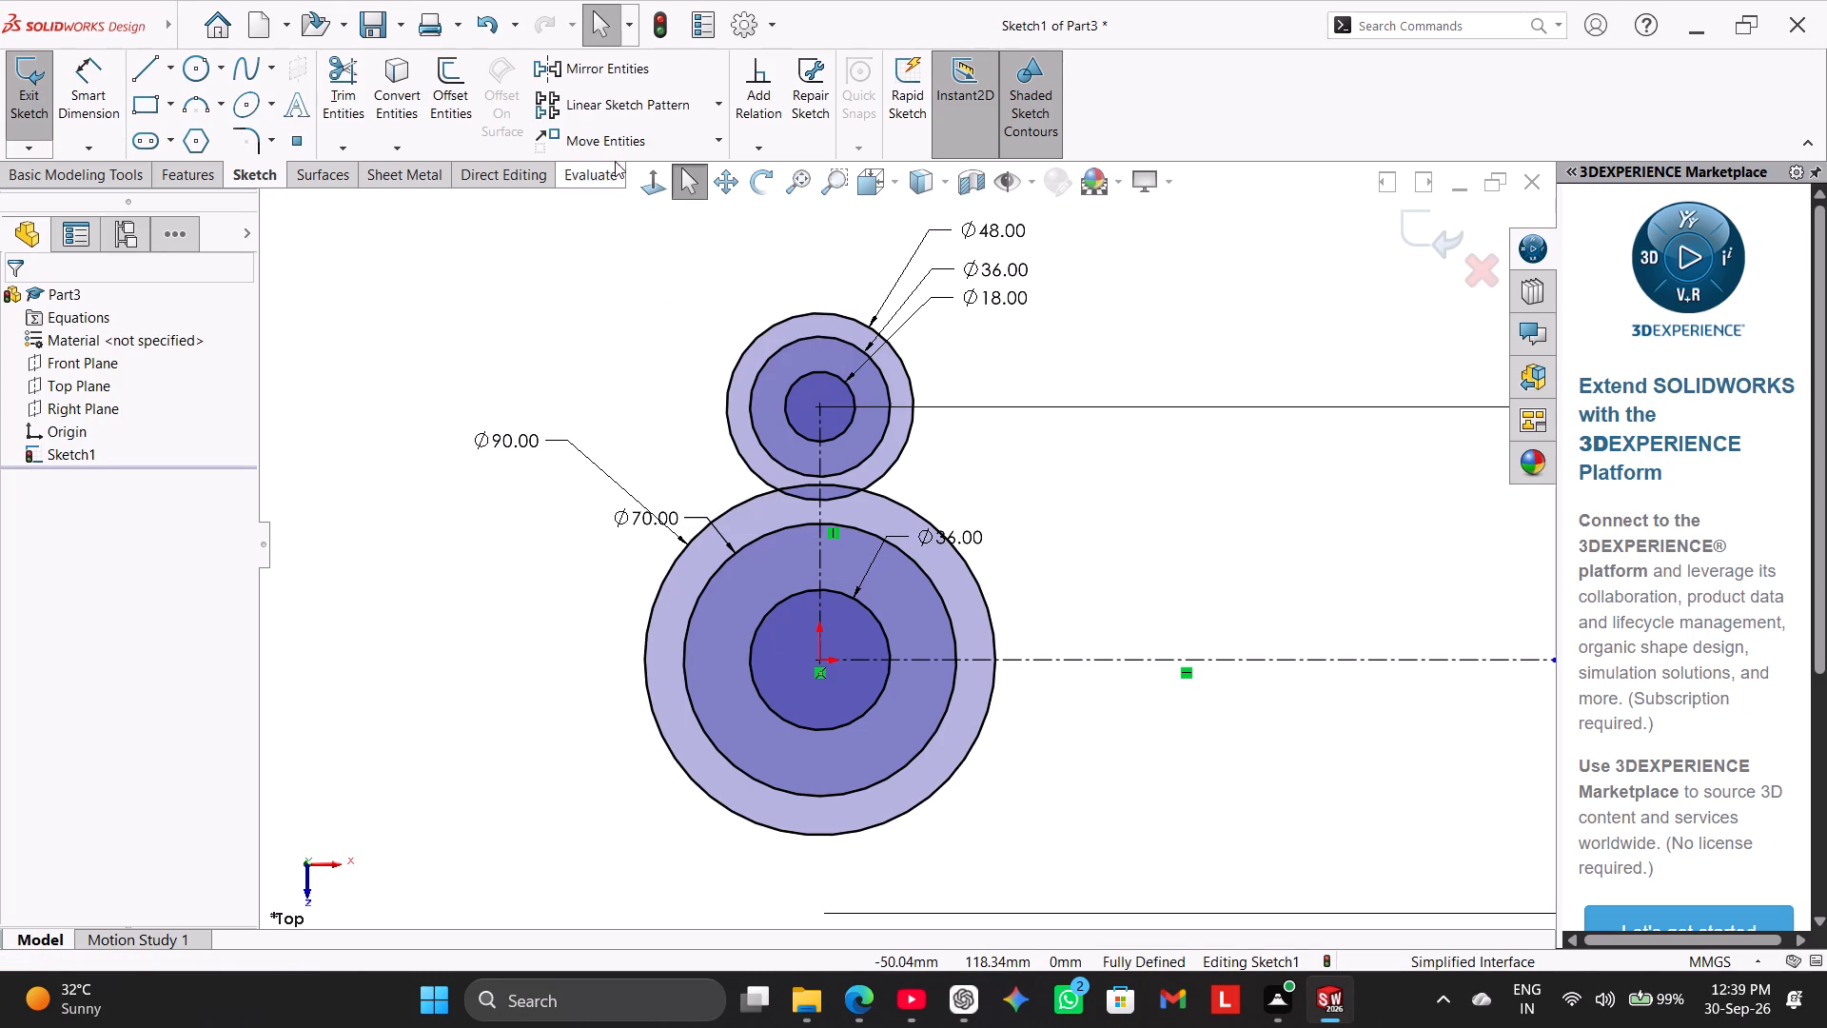
# Mirror the three upper concentric circles about the horizontal centerline, keeping the originals.
pyautogui.click(614, 66)
pyautogui.moveTo(1077, 449); pyautogui.dragTo(708, 365)
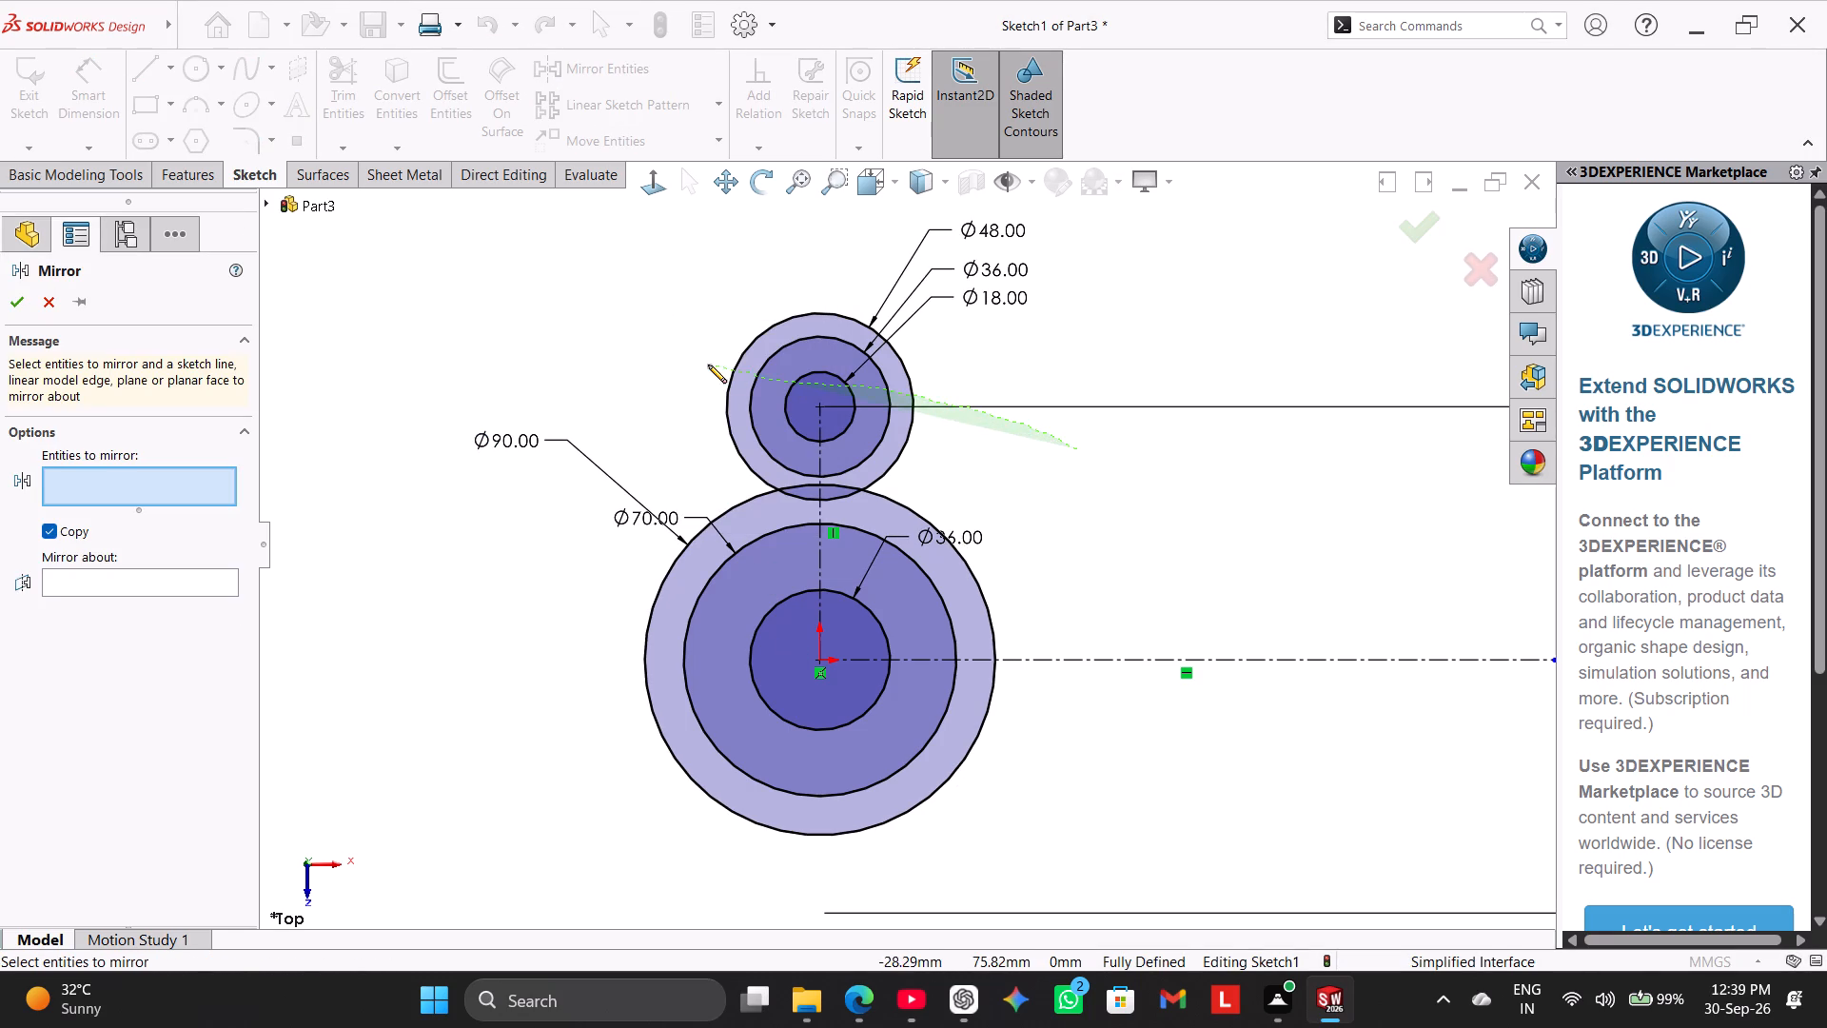
pyautogui.moveTo(708, 365); pyautogui.dragTo(671, 363)
pyautogui.rightClick(518, 337)
pyautogui.click(553, 352)
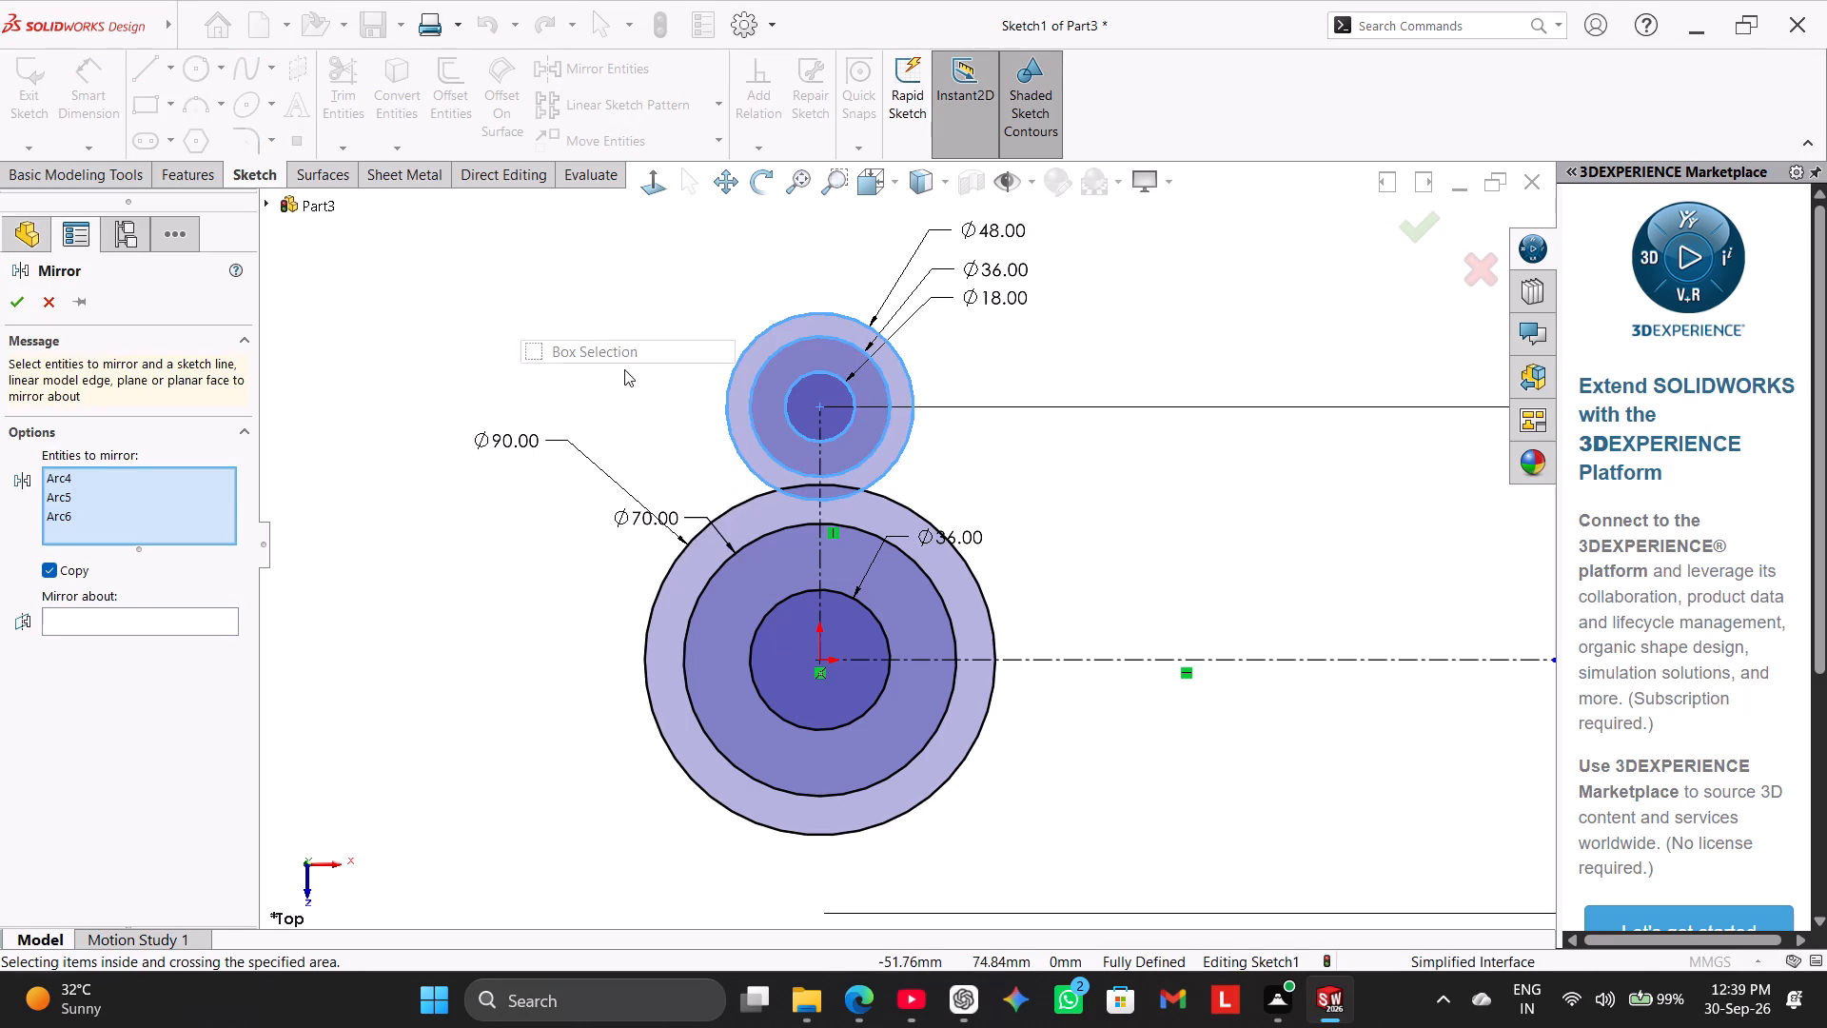
pyautogui.click(1100, 600)
pyautogui.rightClick(1099, 597)
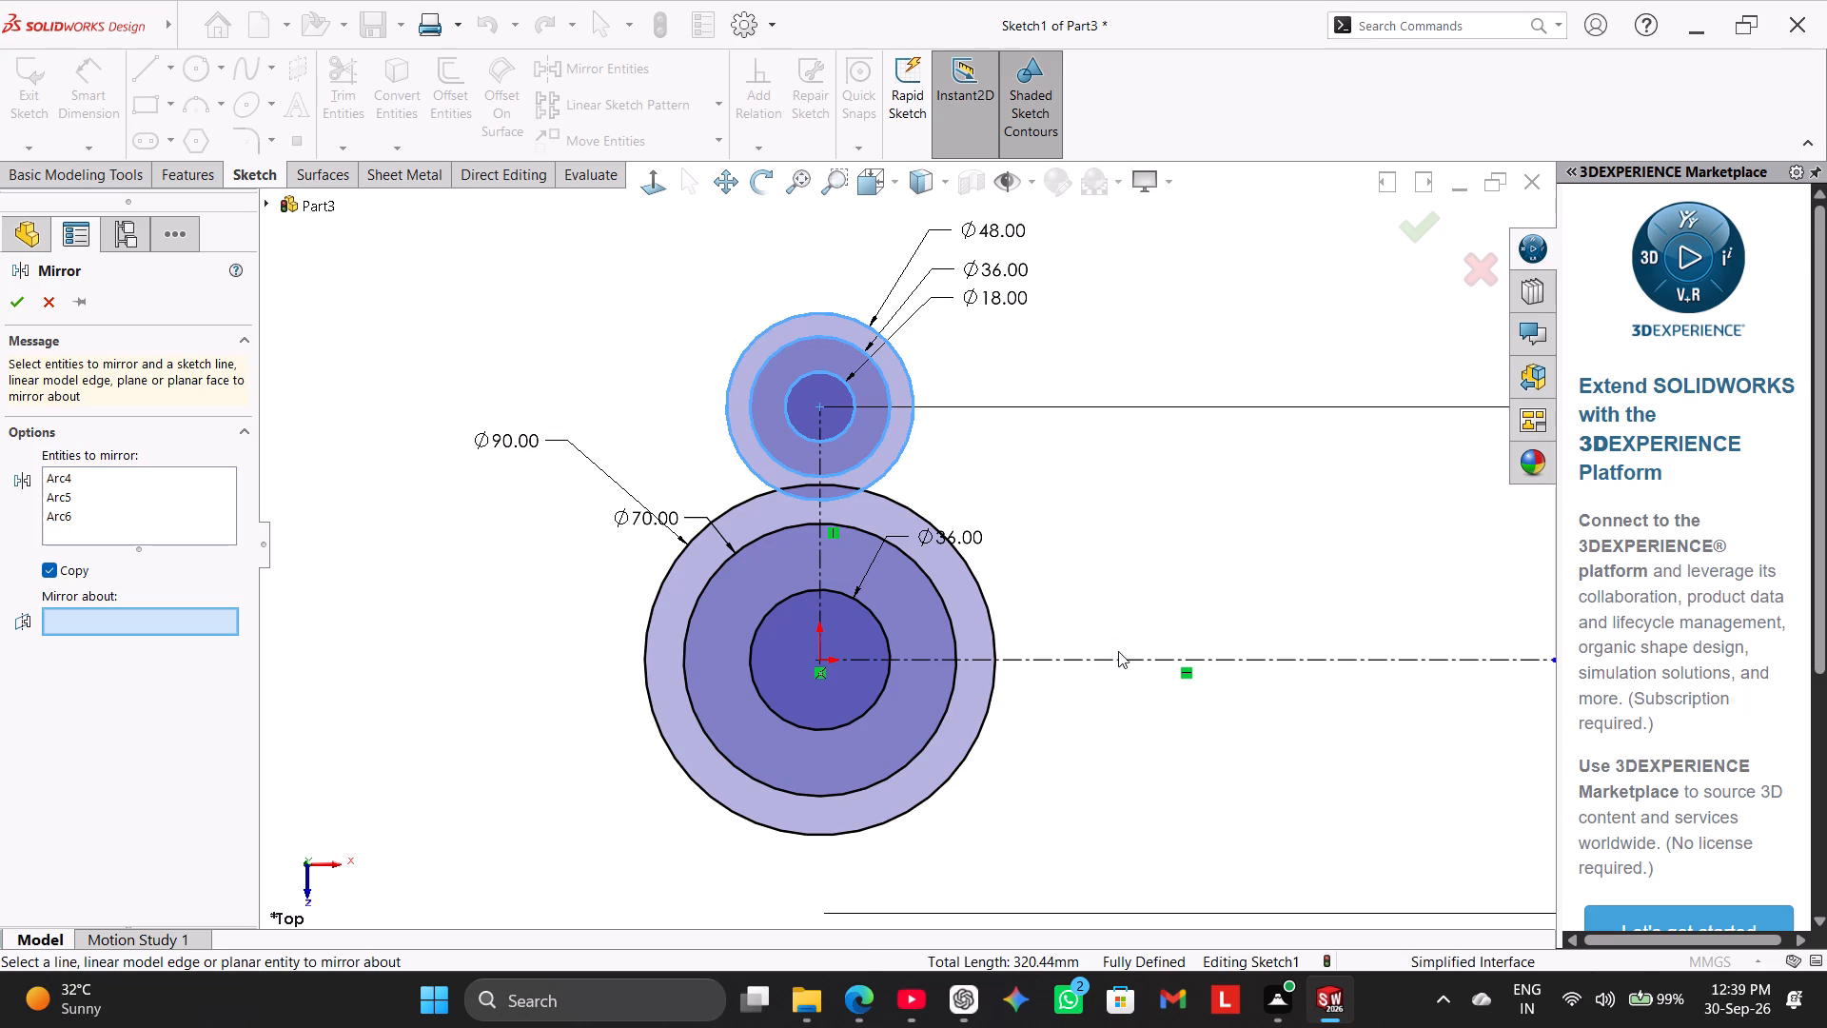
pyautogui.click(1122, 659)
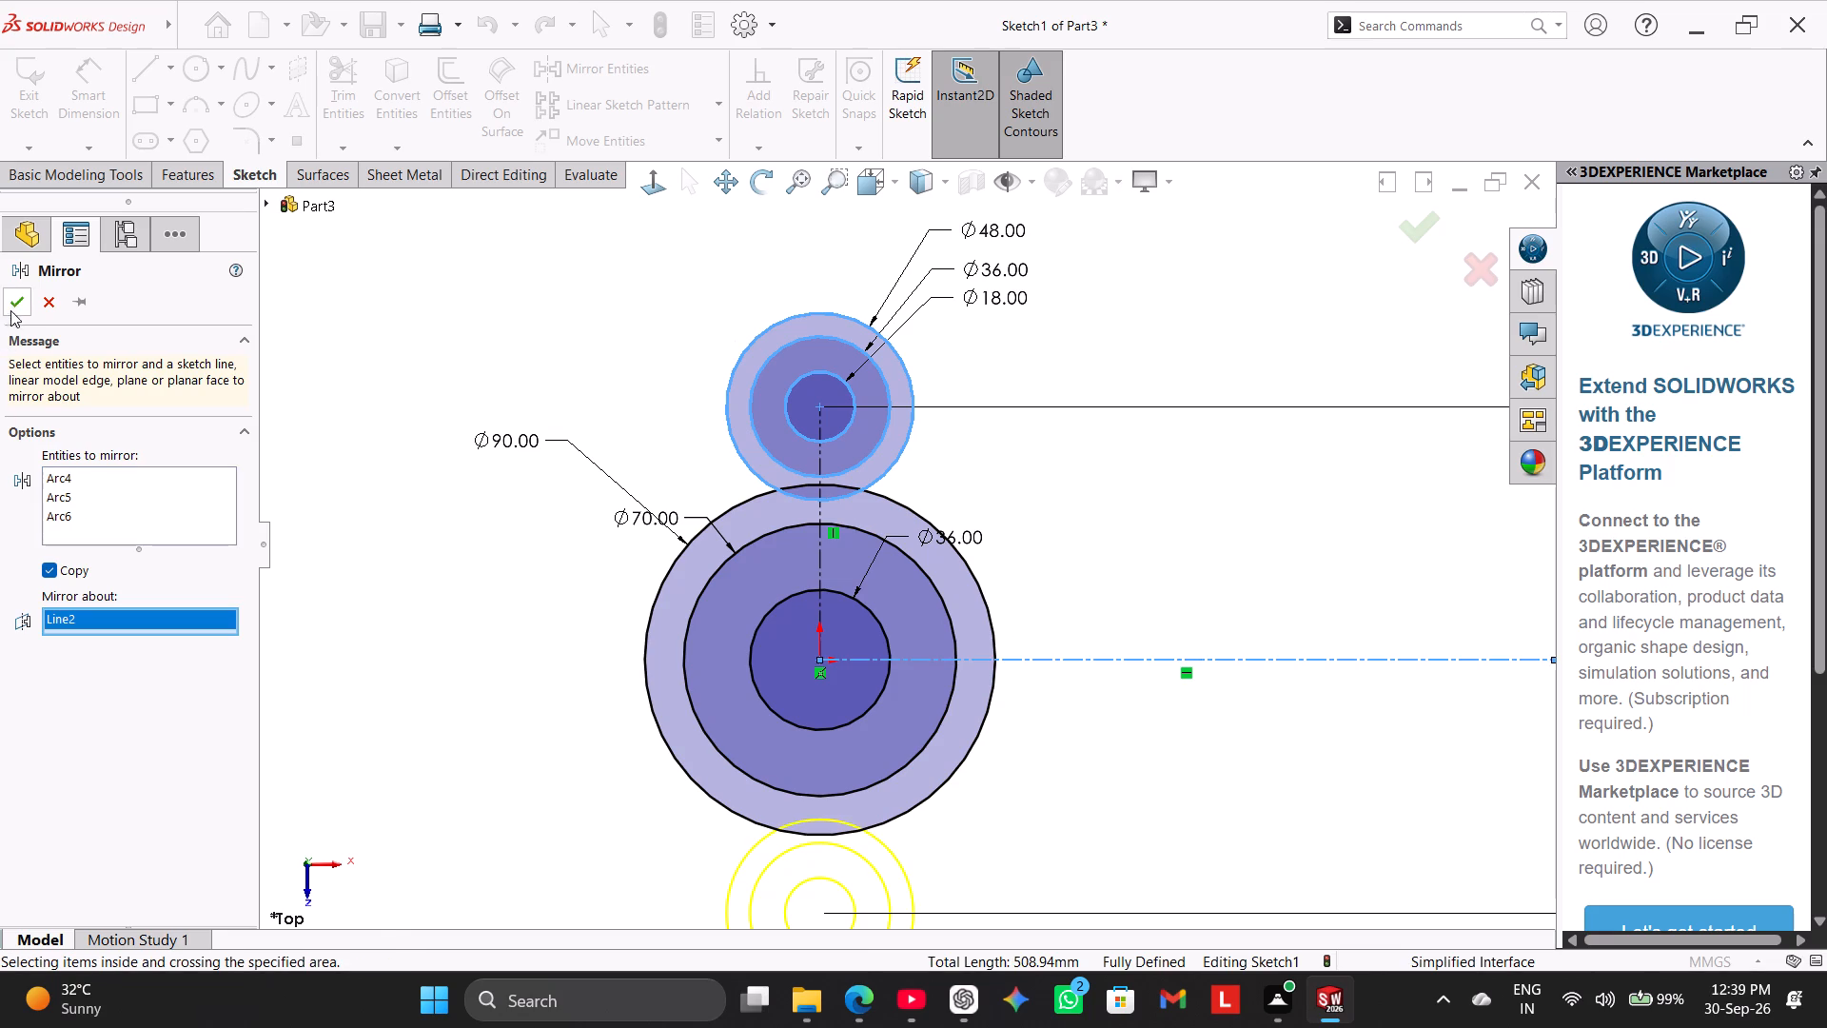
pyautogui.click(10, 308)
pyautogui.scroll(4, 587, 572)
pyautogui.rightClick(446, 482)
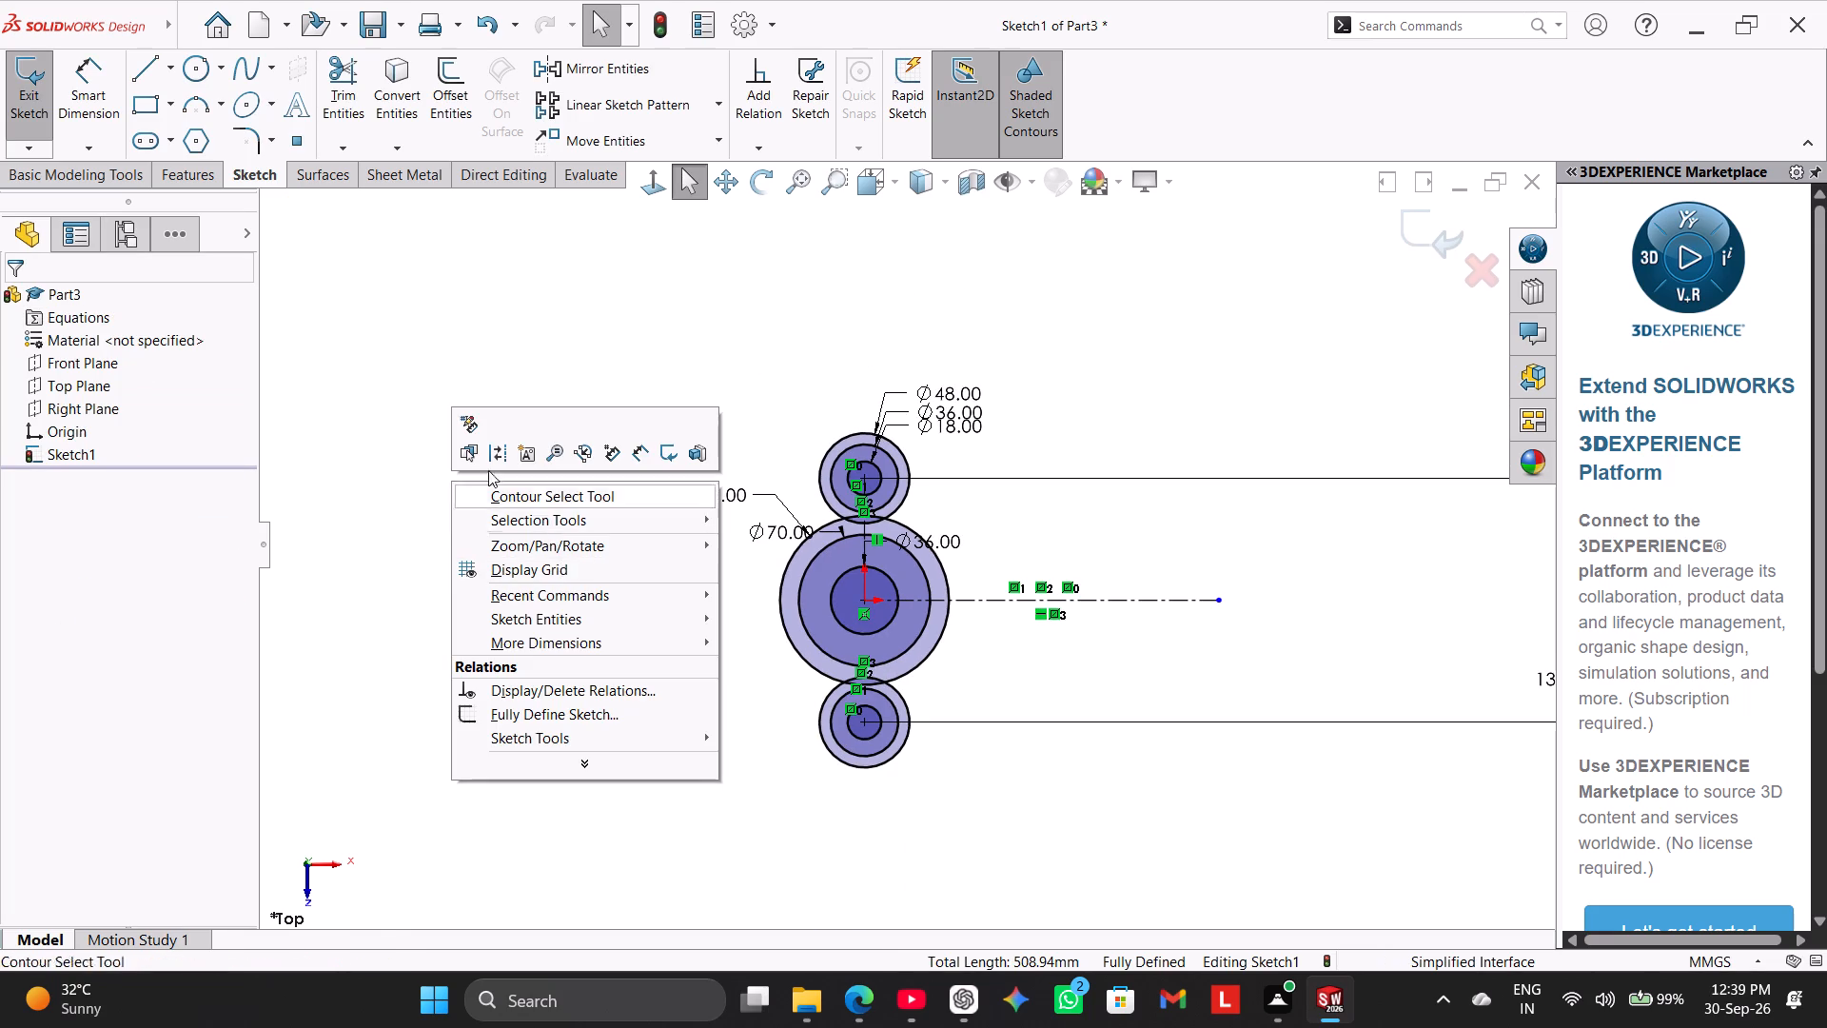
pyautogui.click(481, 340)
# Sketch a vertical line about 27 mm long from the 48 mm circle's right quadrant down to the 90 mm circle.
pyautogui.scroll(-3, 908, 494)
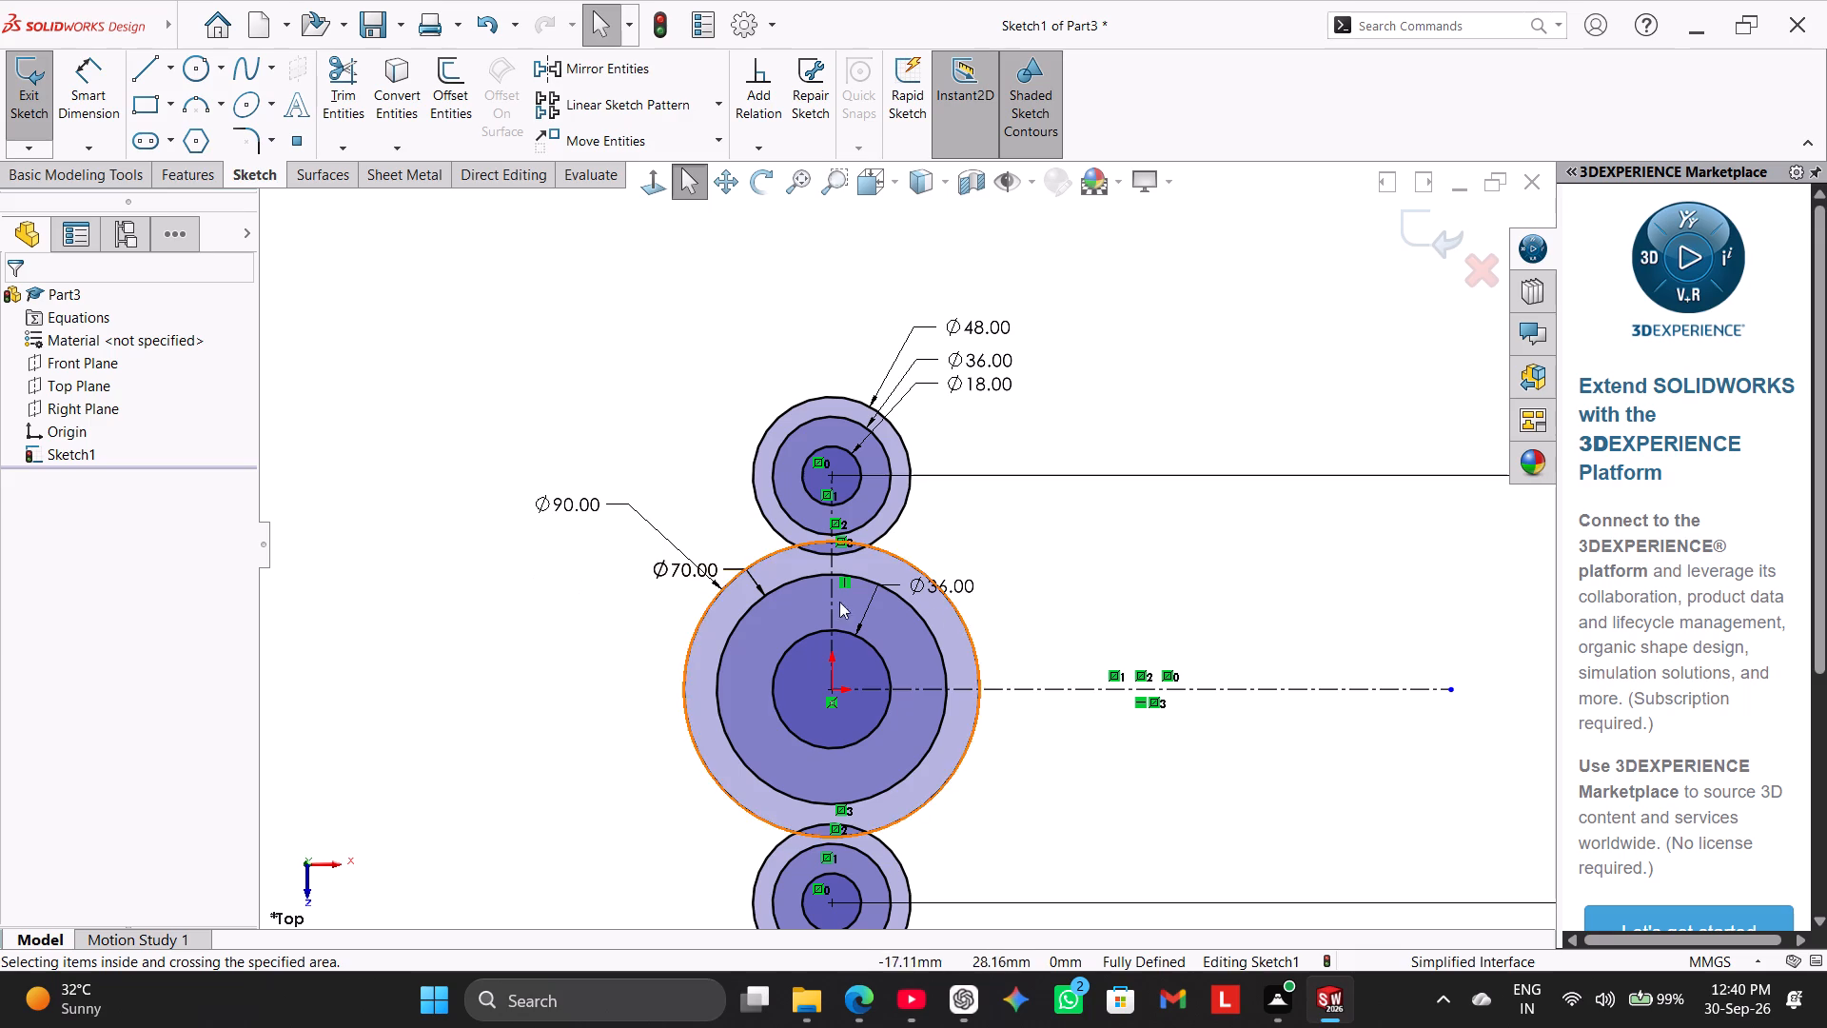
pyautogui.scroll(-1, 917, 549)
pyautogui.click(150, 73)
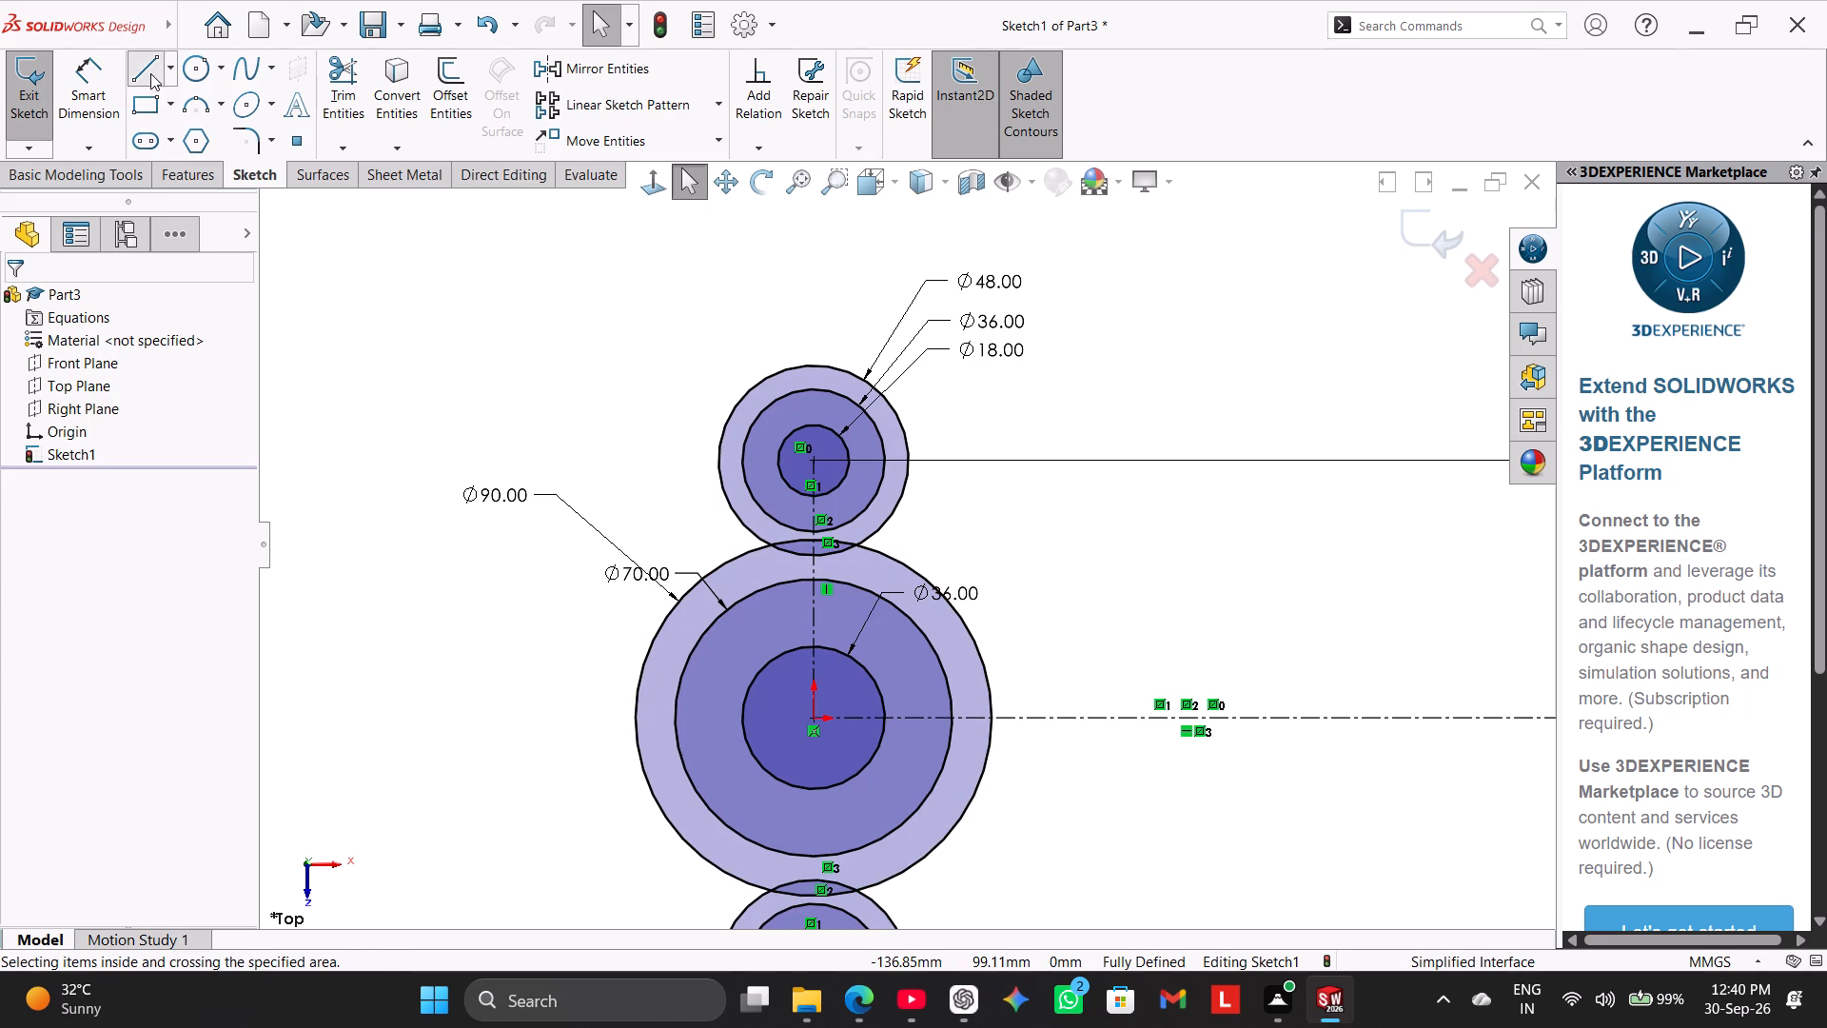
pyautogui.click(907, 459)
pyautogui.click(911, 569)
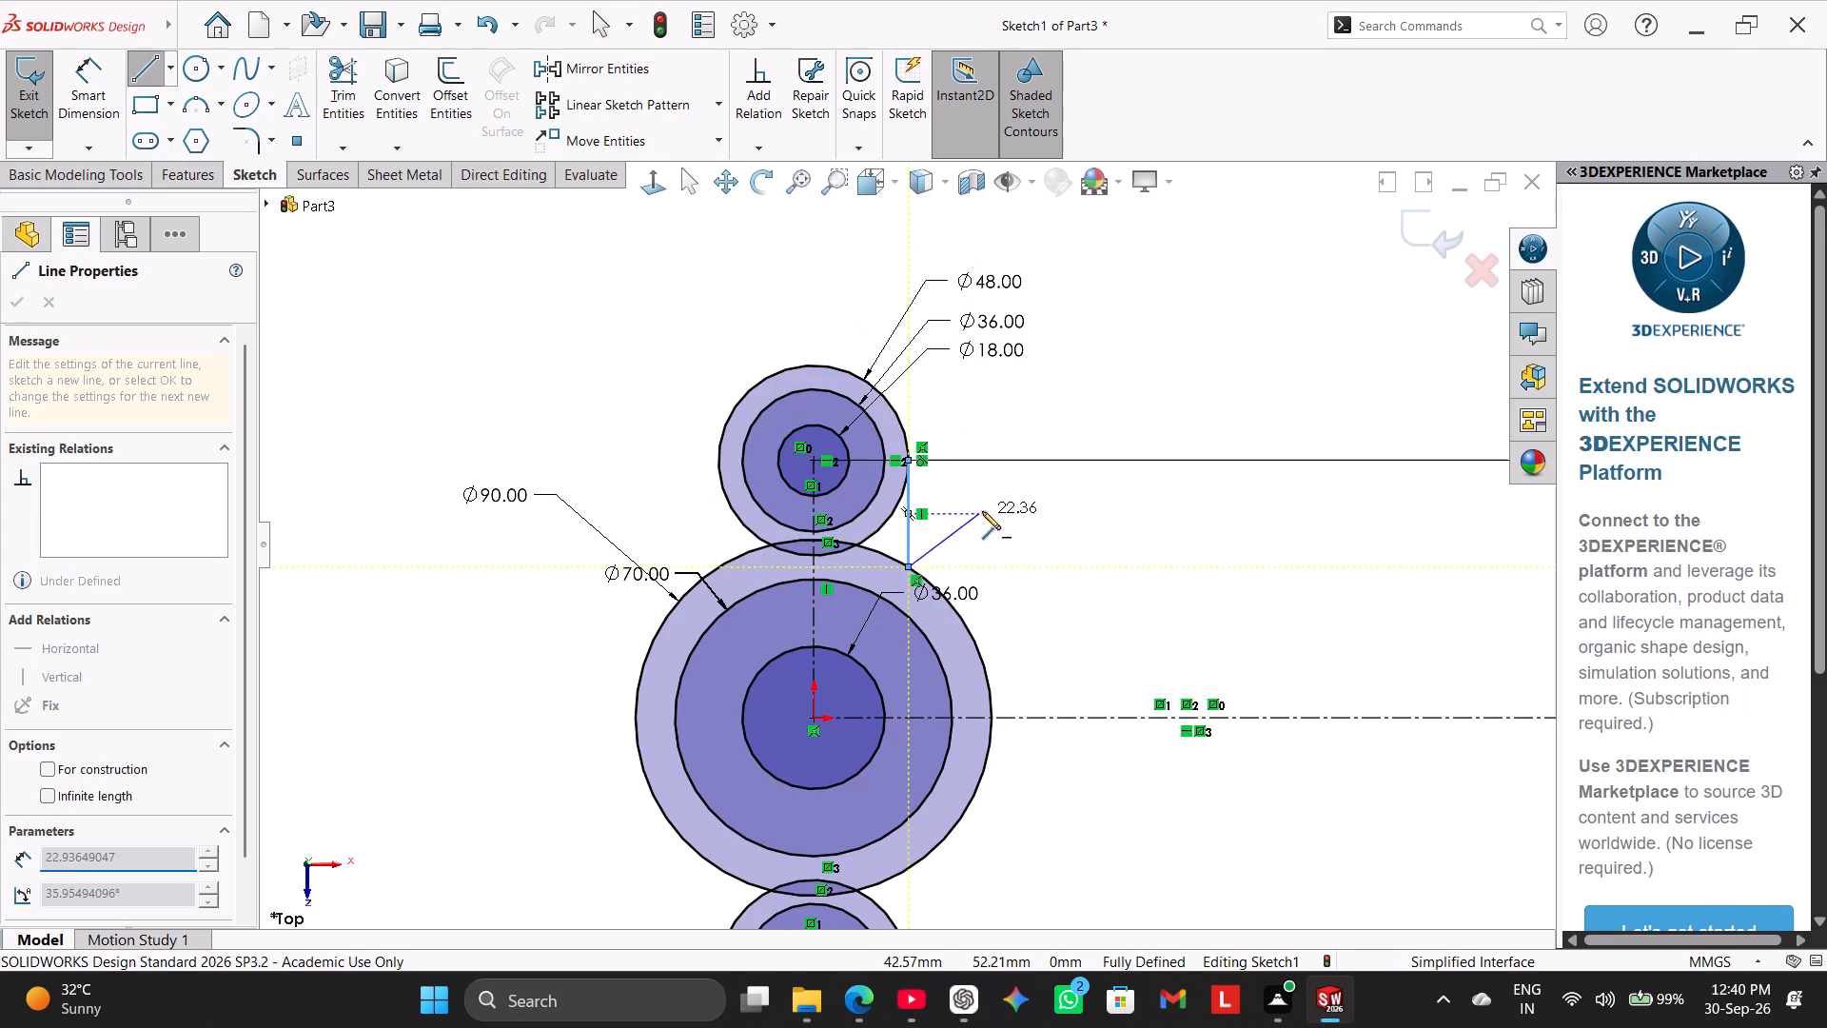
pyautogui.rightClick(982, 511)
pyautogui.click(1024, 526)
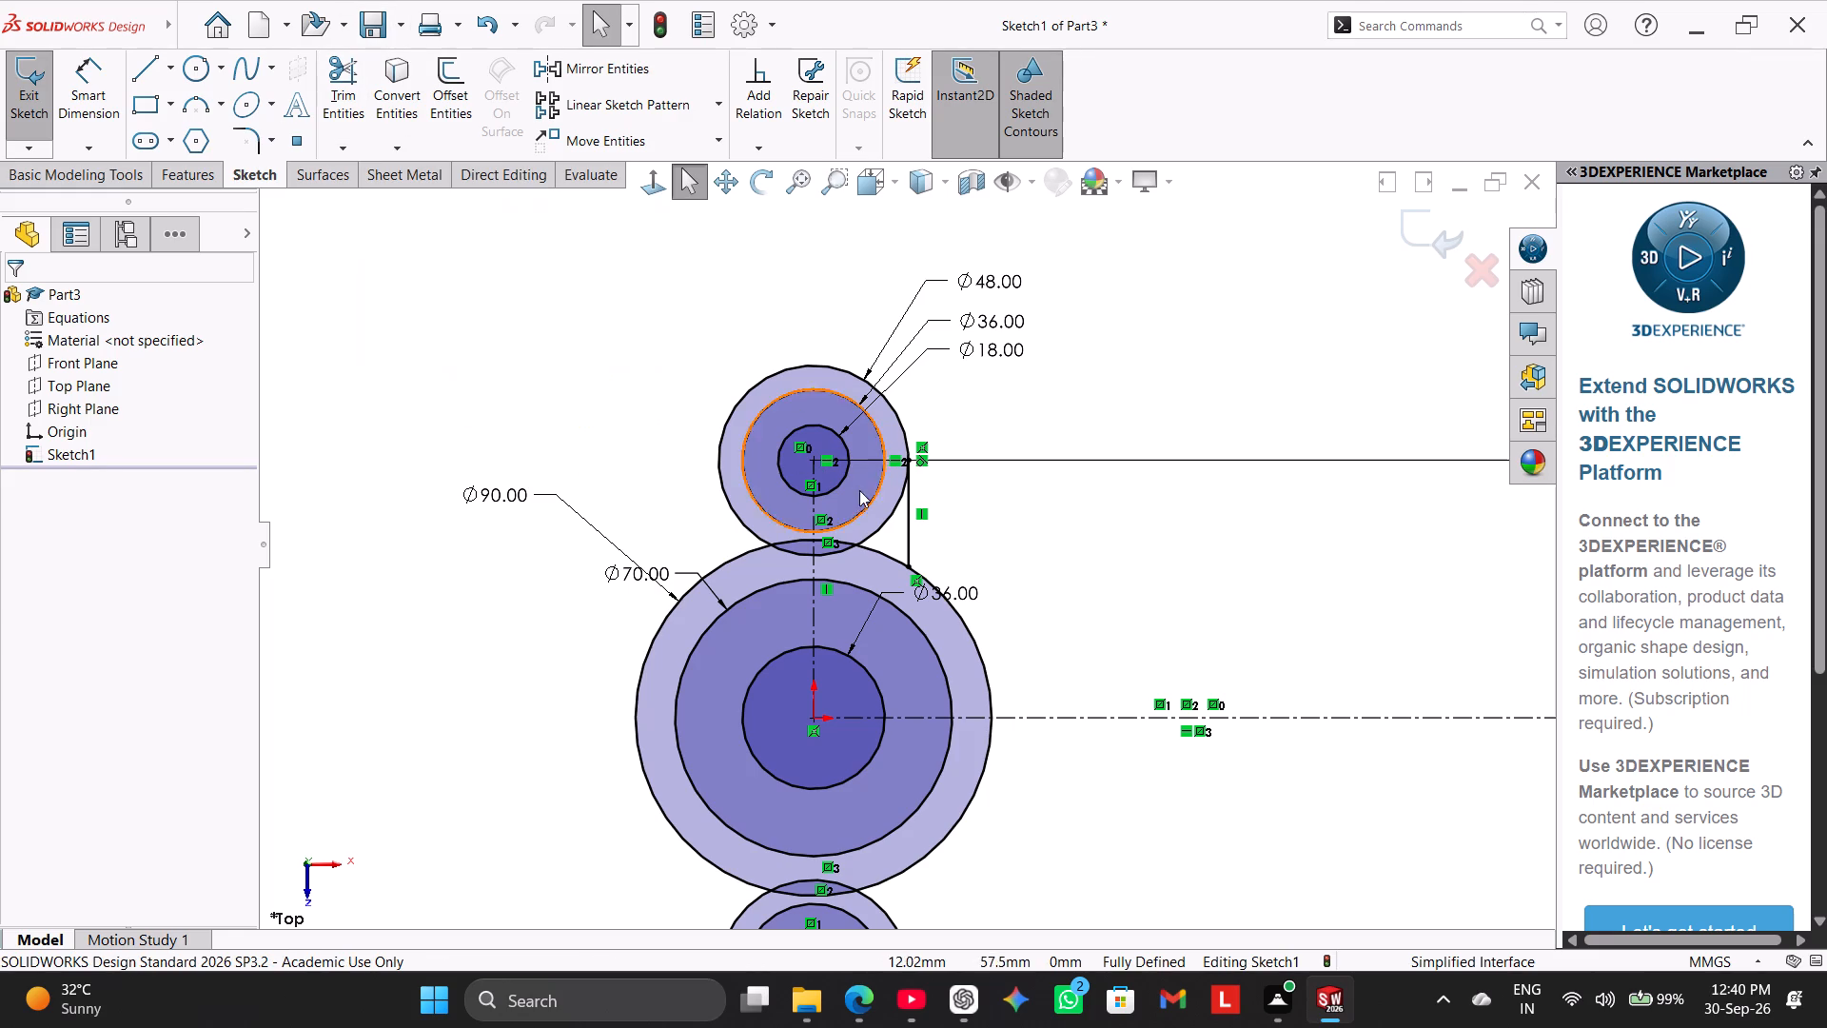
# Mirror the short vertical line about the horizontal centerline.
pyautogui.scroll(2, 625, 366)
pyautogui.moveTo(623, 68); pyautogui.dragTo(632, 85)
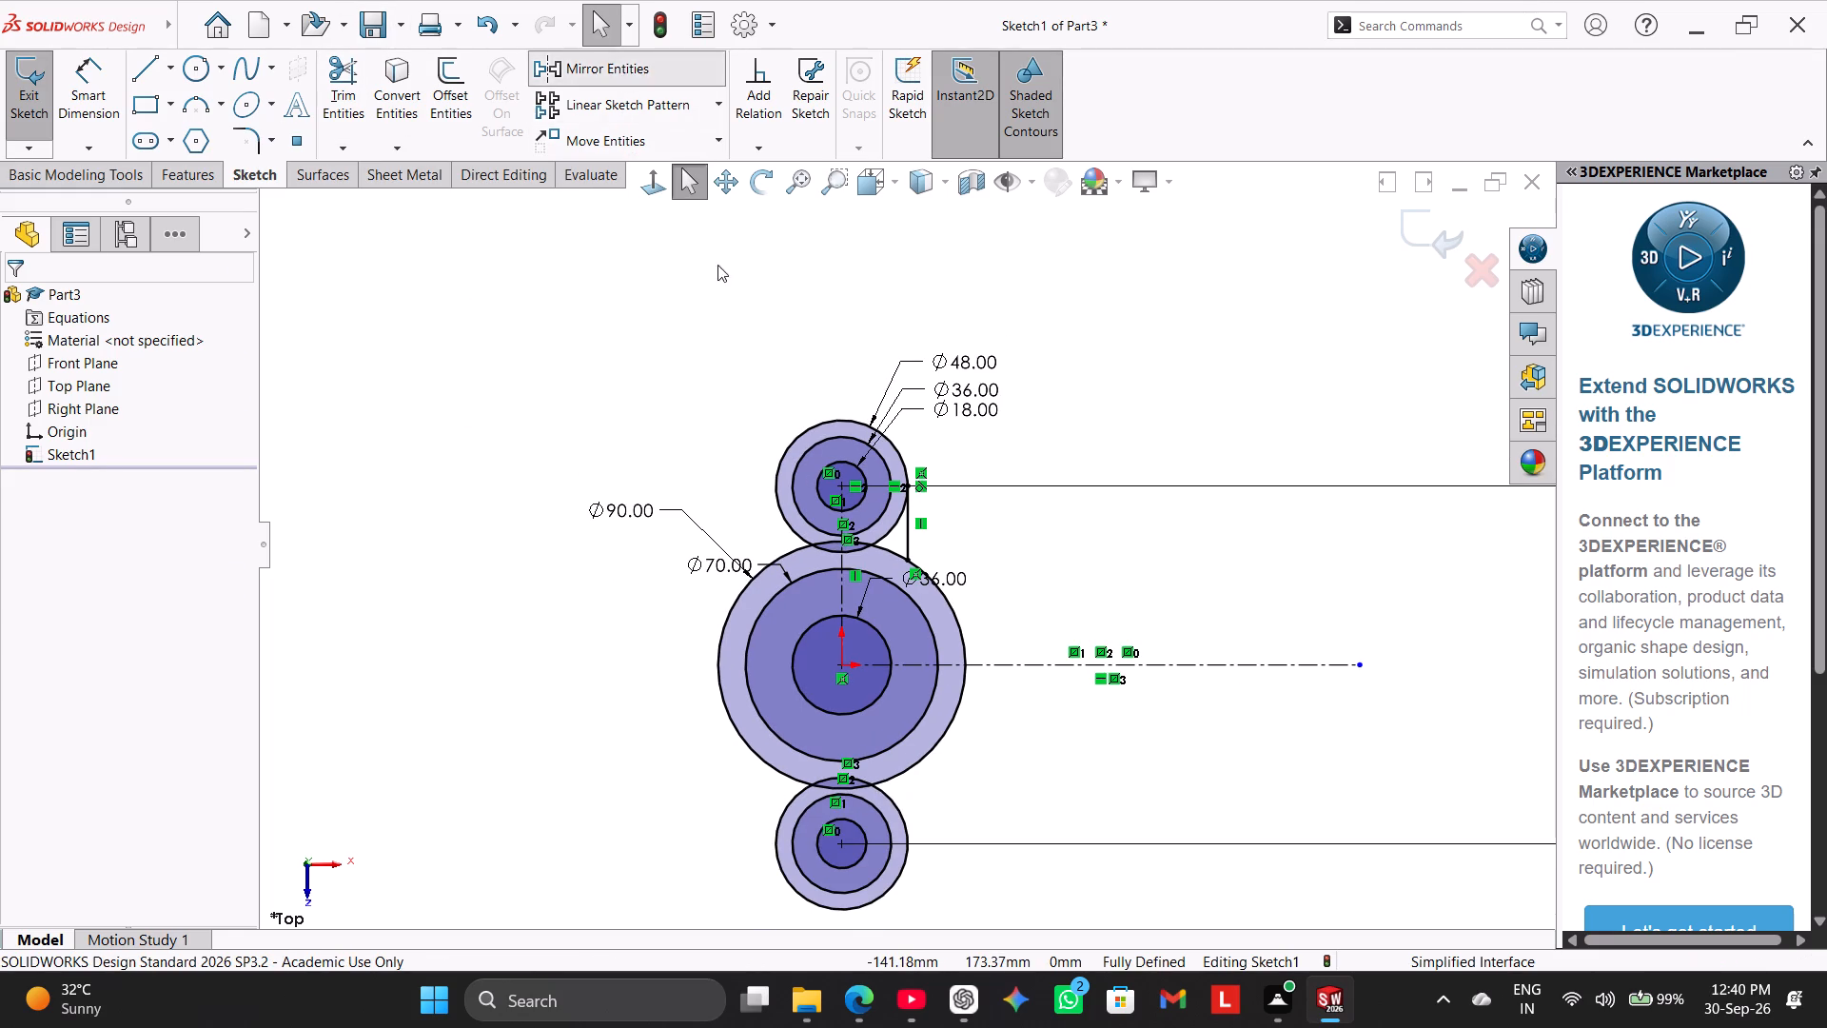
pyautogui.click(904, 541)
pyautogui.moveTo(194, 575); pyautogui.dragTo(203, 576)
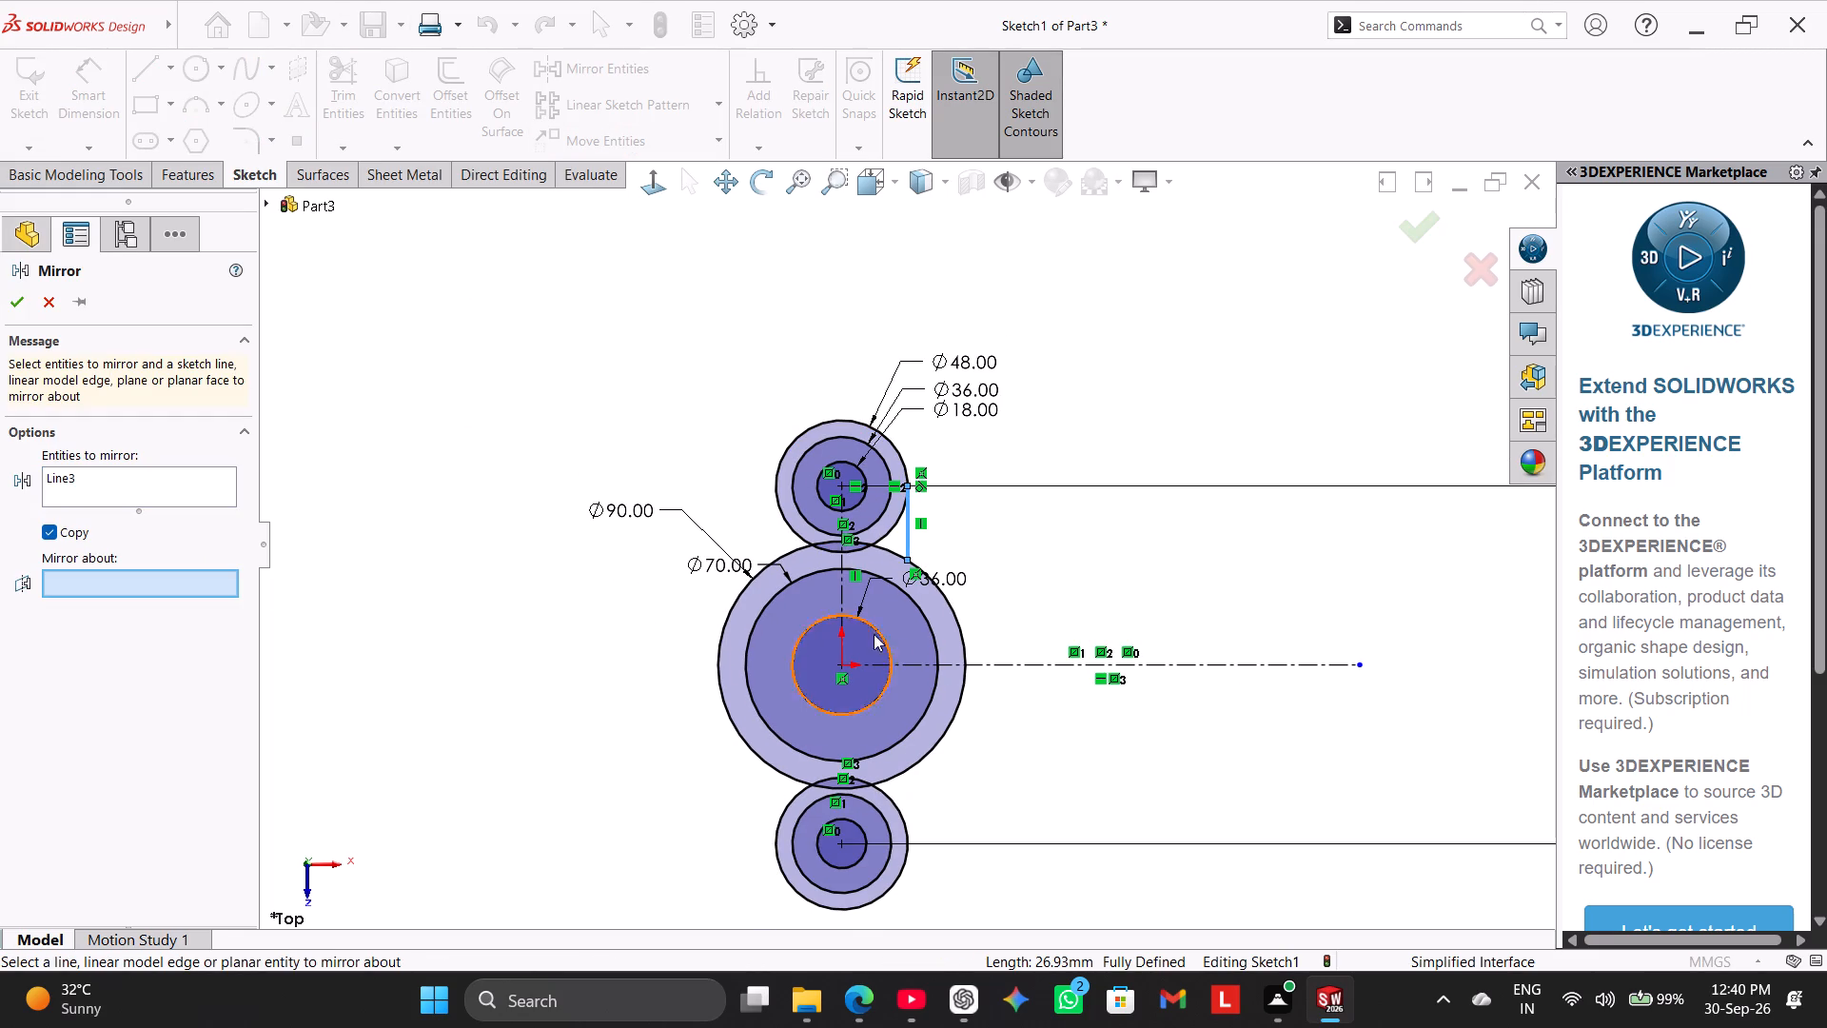
pyautogui.click(992, 662)
pyautogui.click(27, 310)
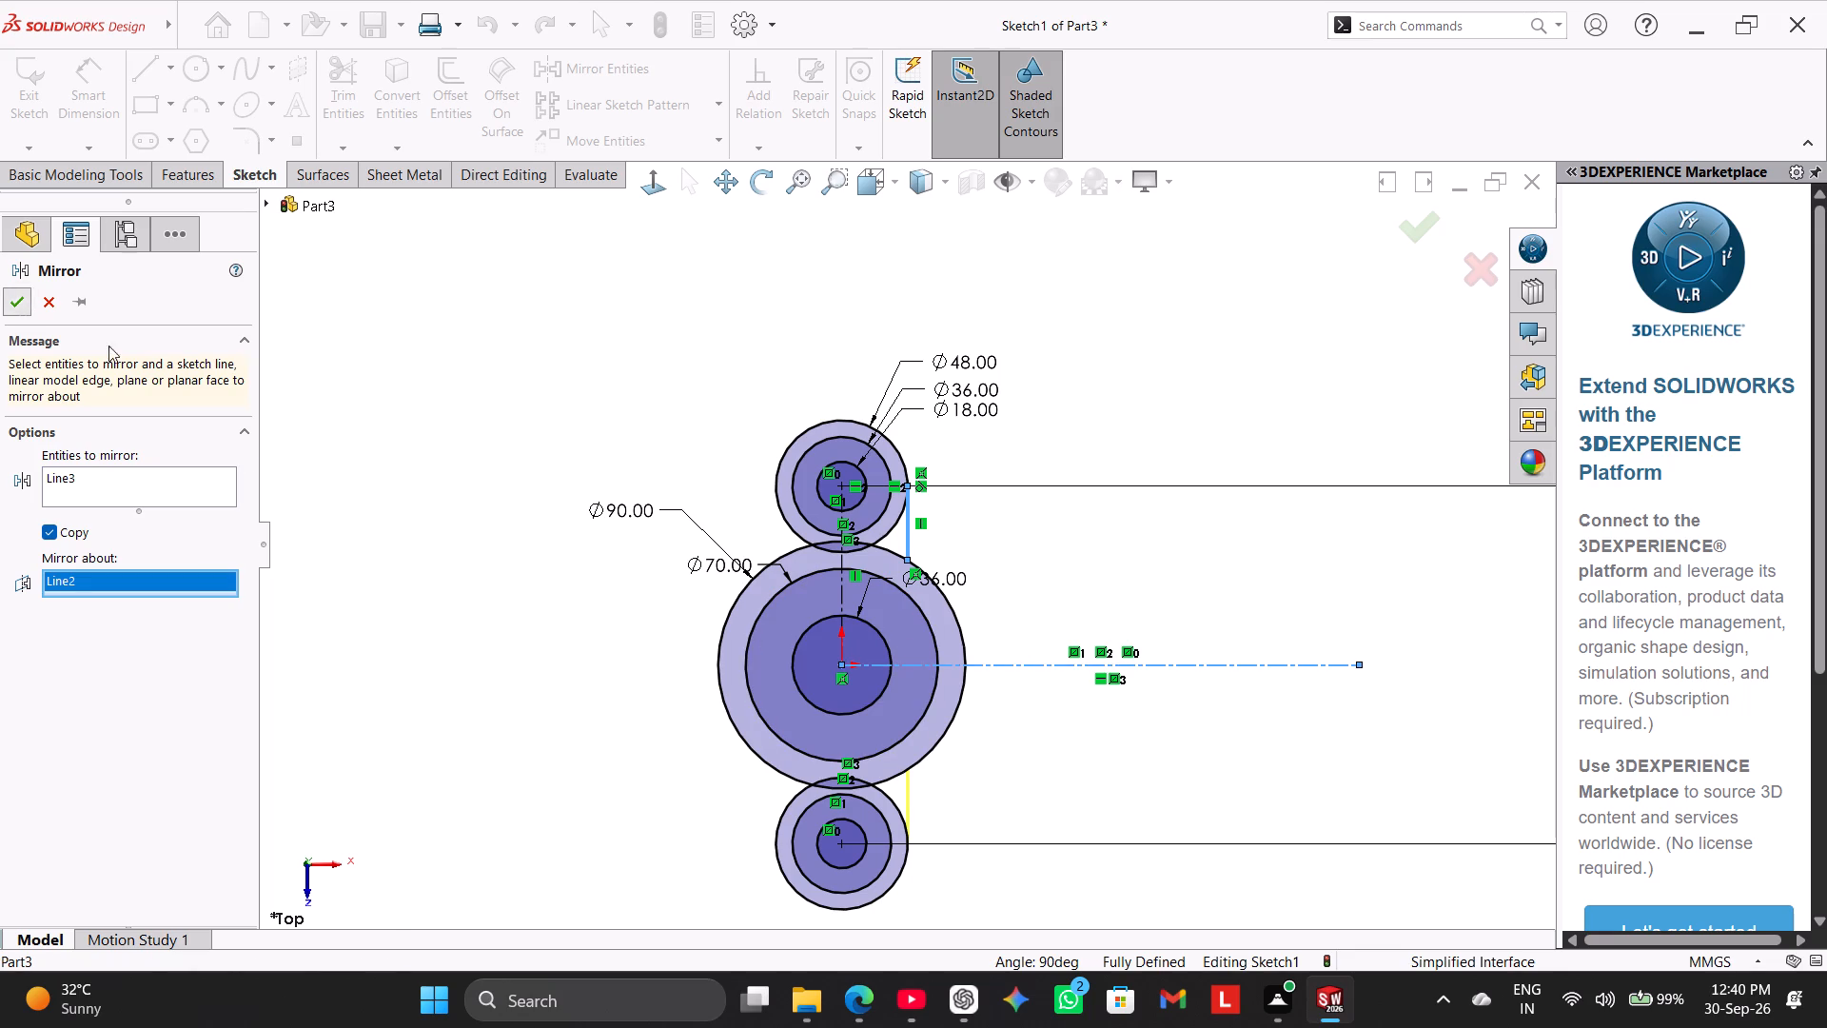
pyautogui.click(354, 430)
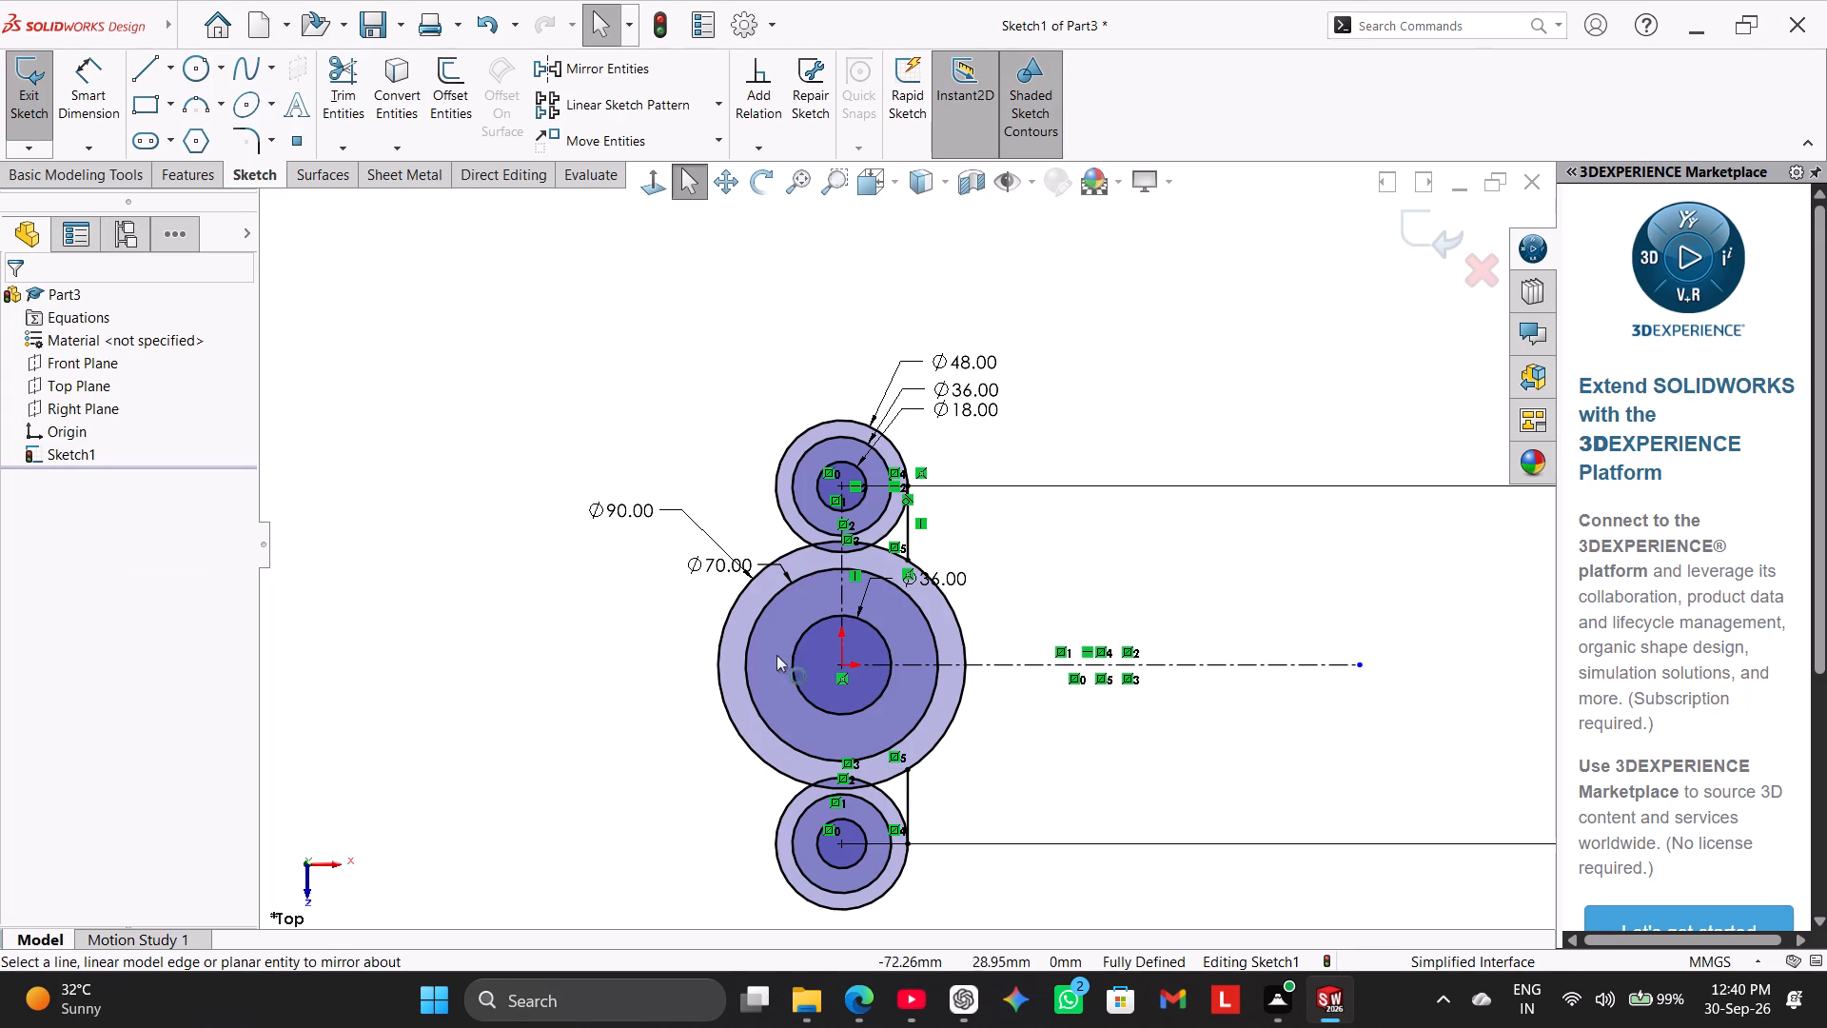
# Trim the 90 mm circle to closest intersections, leaving only its right-hand arc between the two vertical lines.
pyautogui.scroll(-2, 890, 746)
pyautogui.click(339, 89)
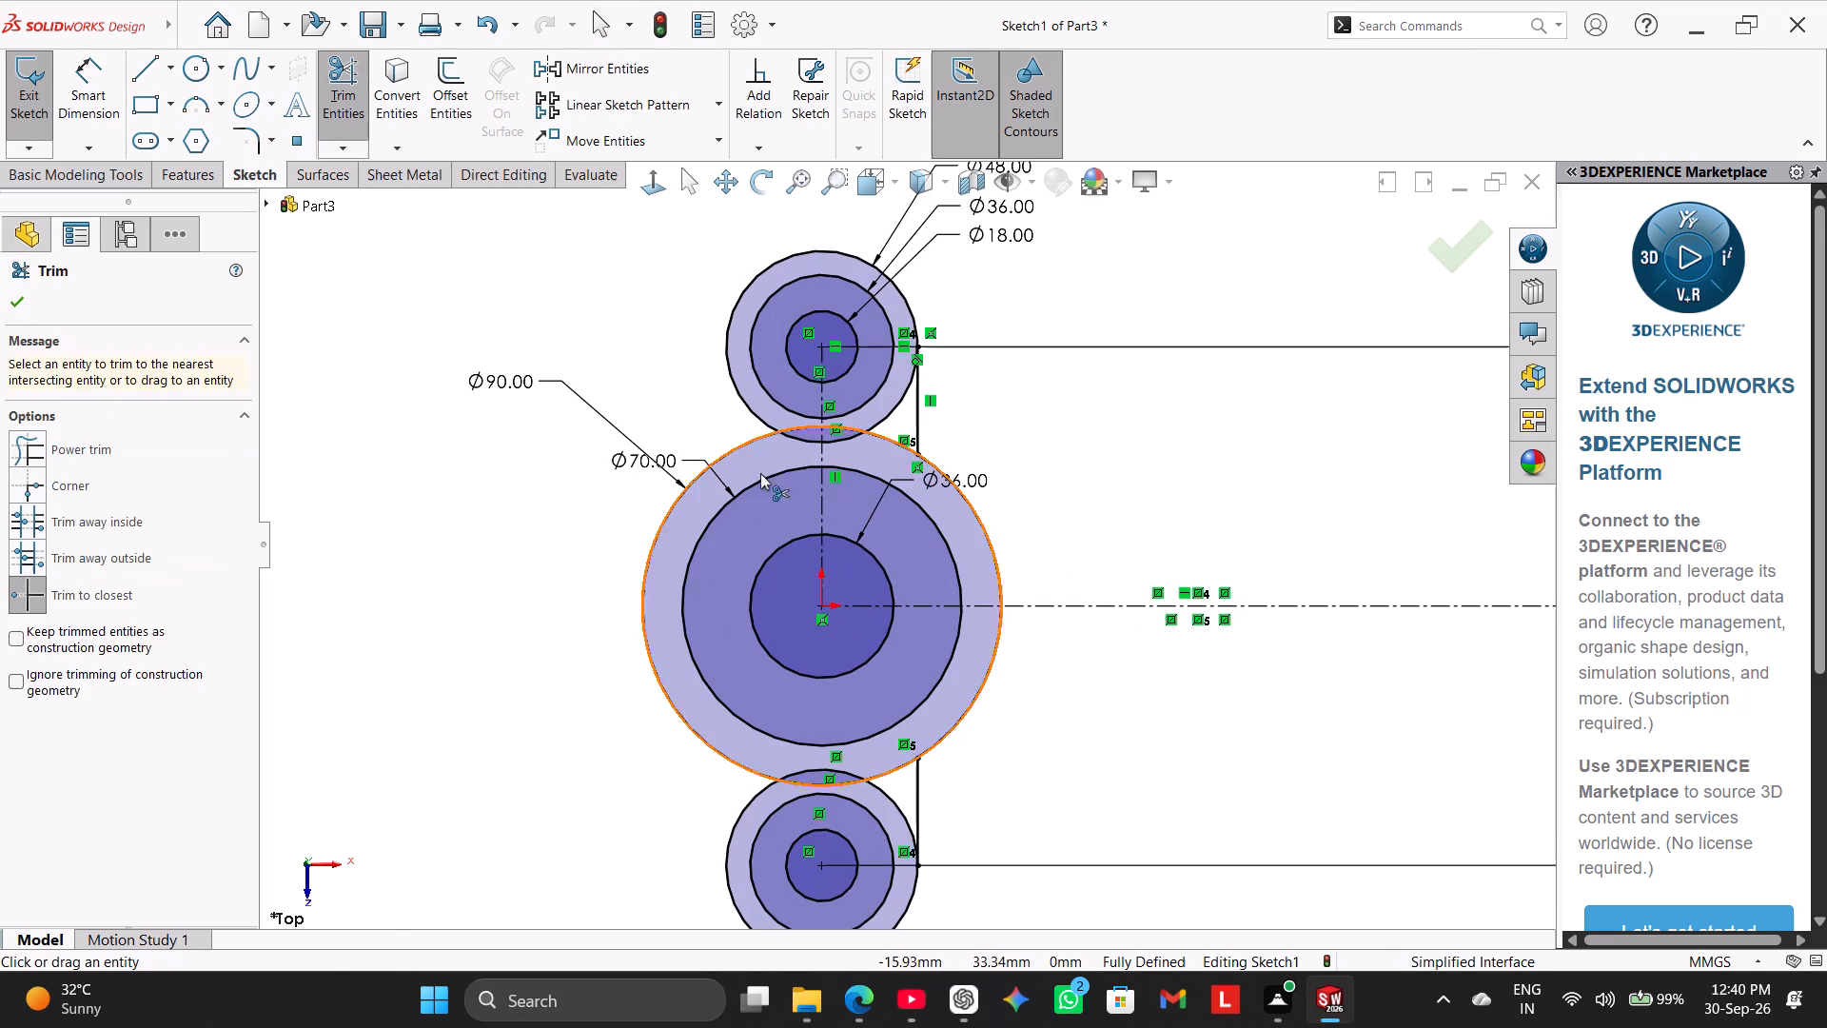
pyautogui.click(876, 431)
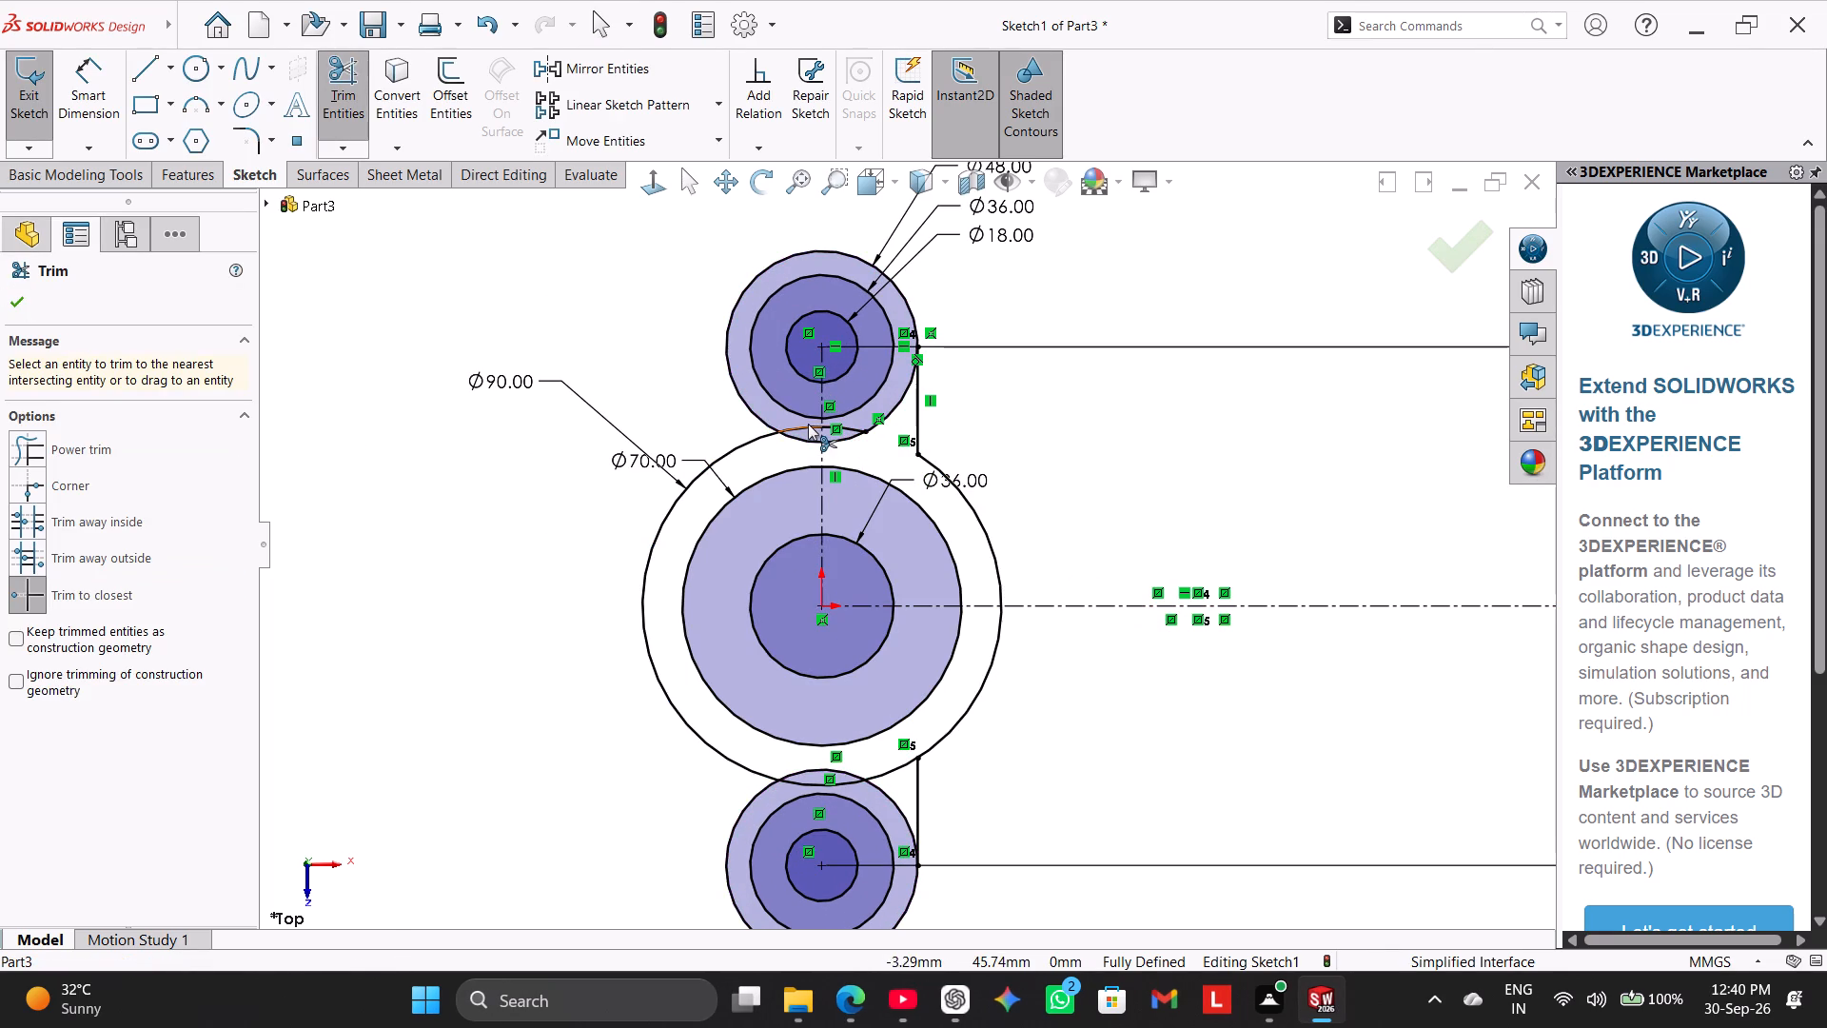
pyautogui.click(808, 424)
pyautogui.click(843, 428)
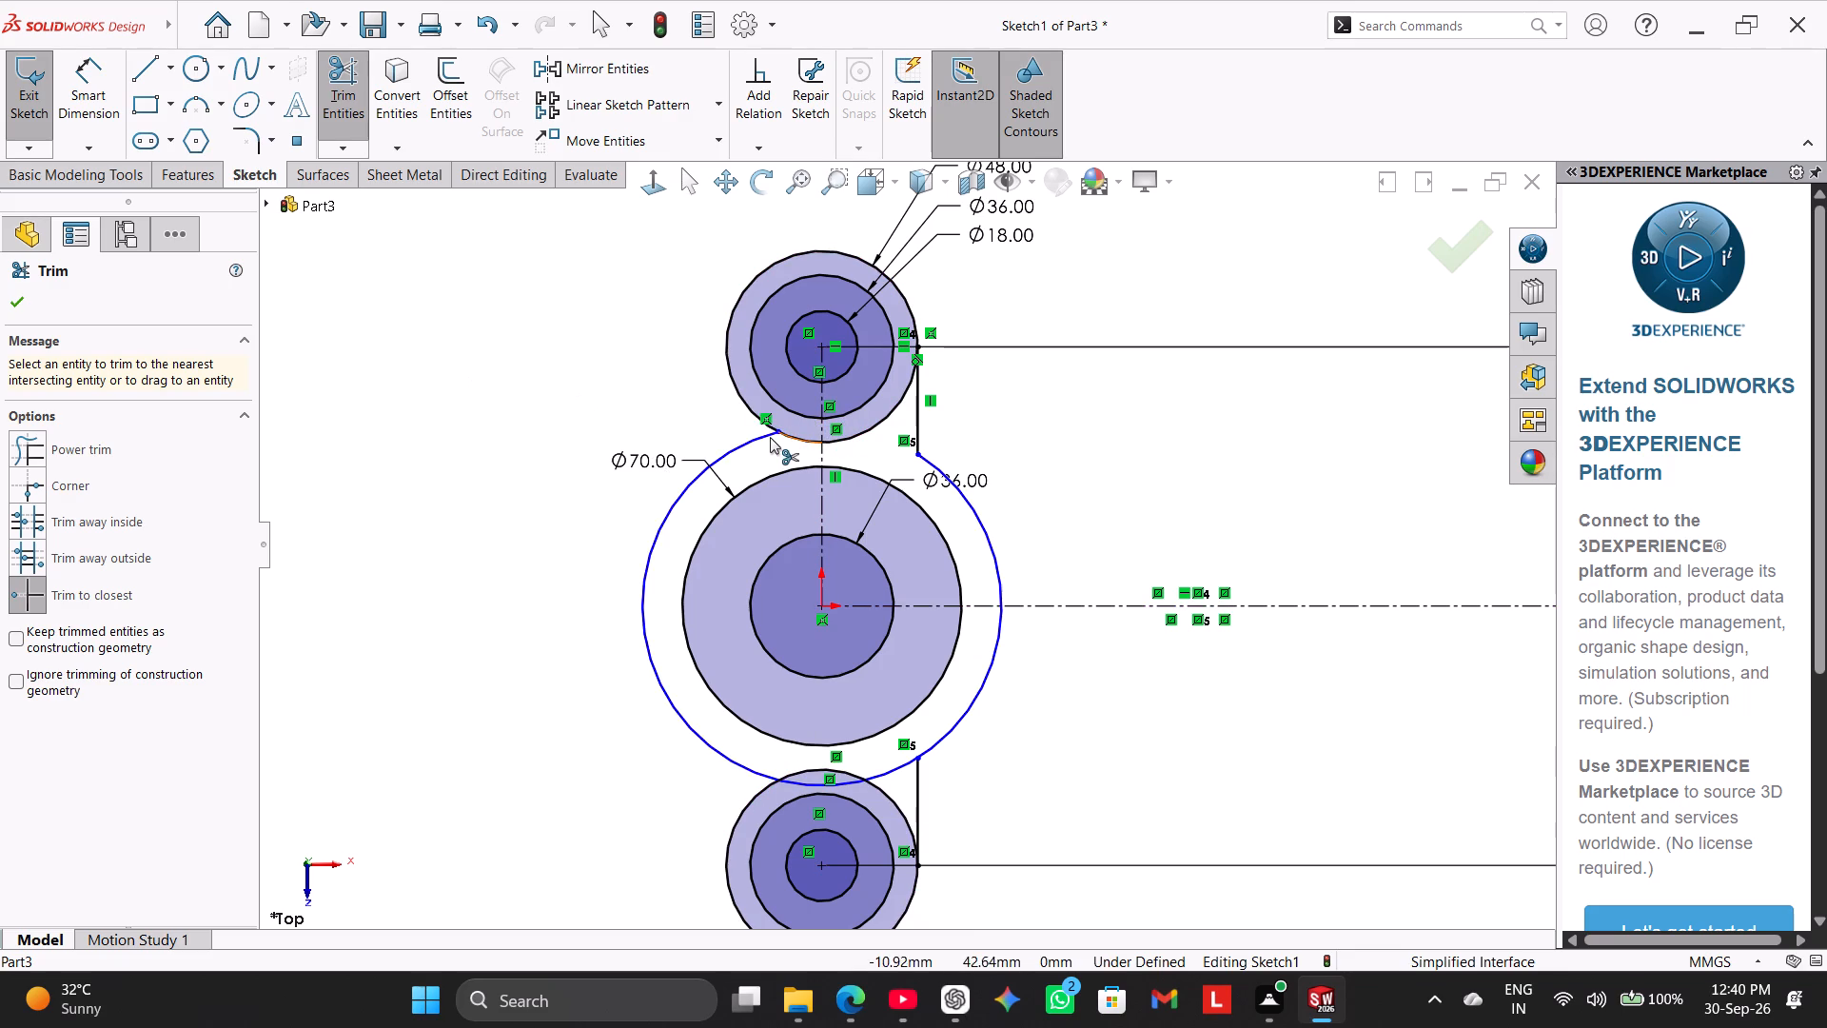
pyautogui.click(760, 441)
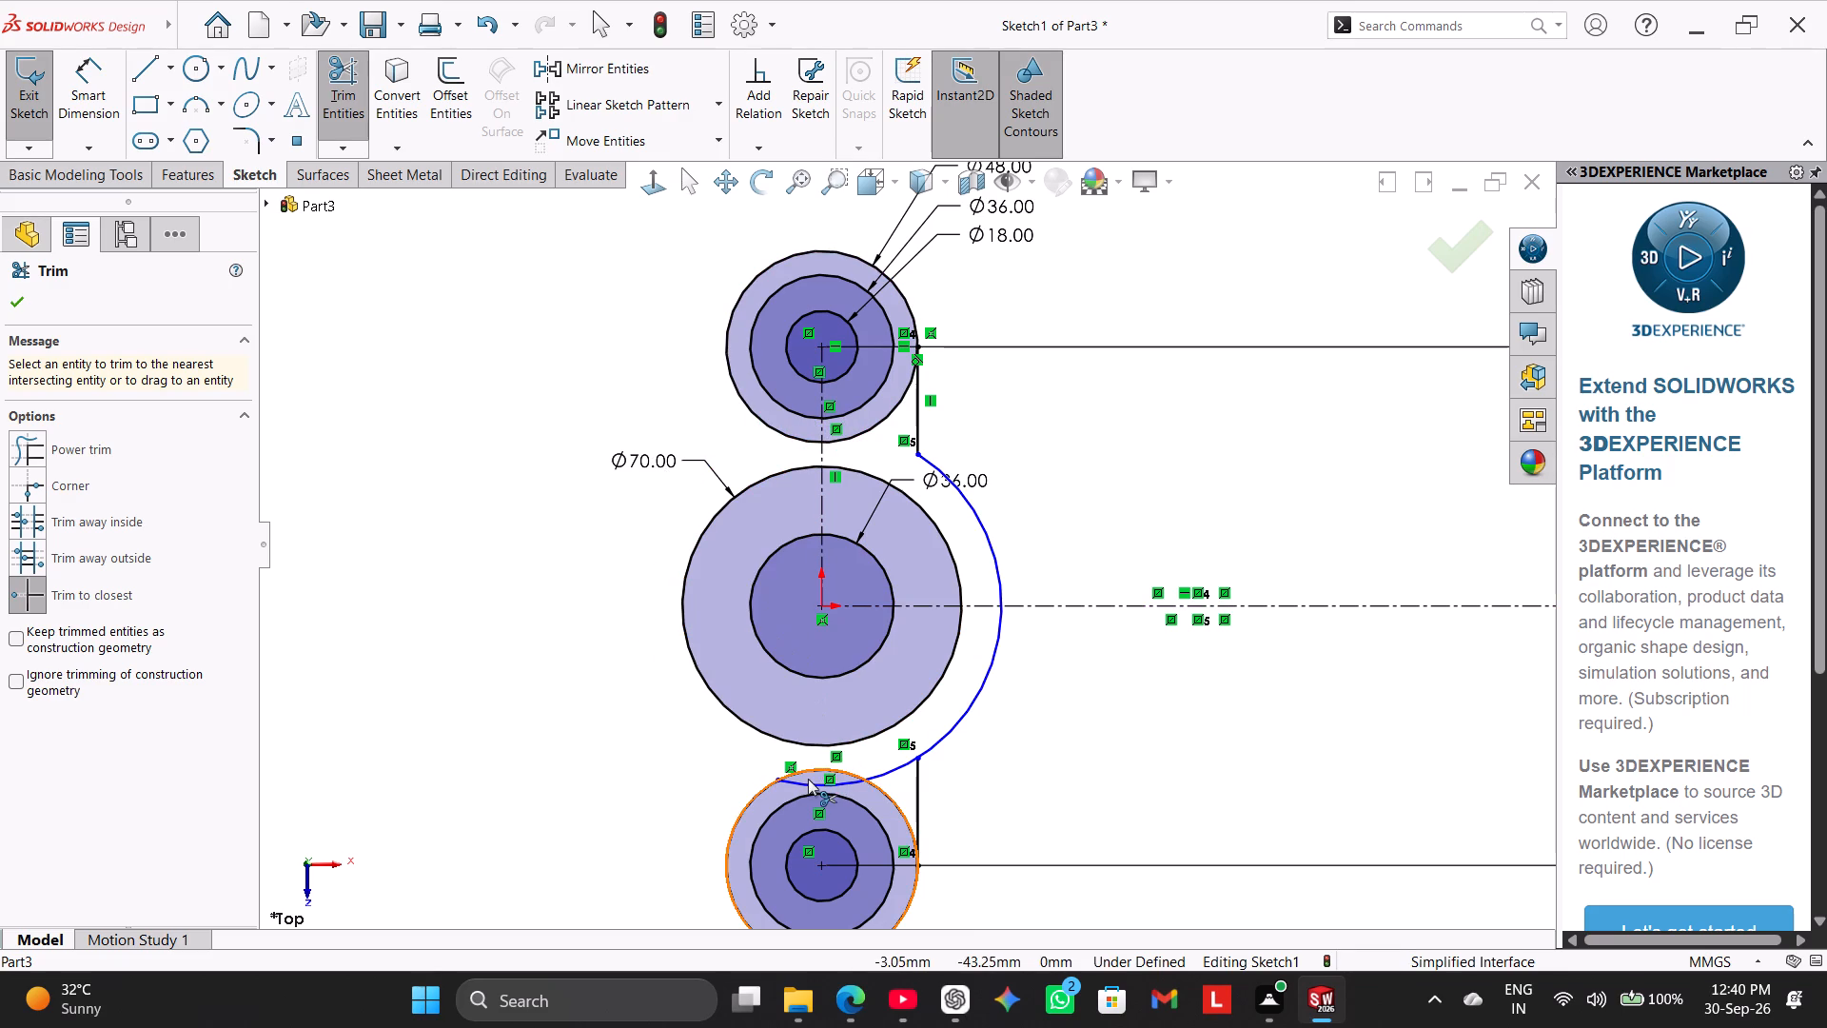
pyautogui.click(807, 780)
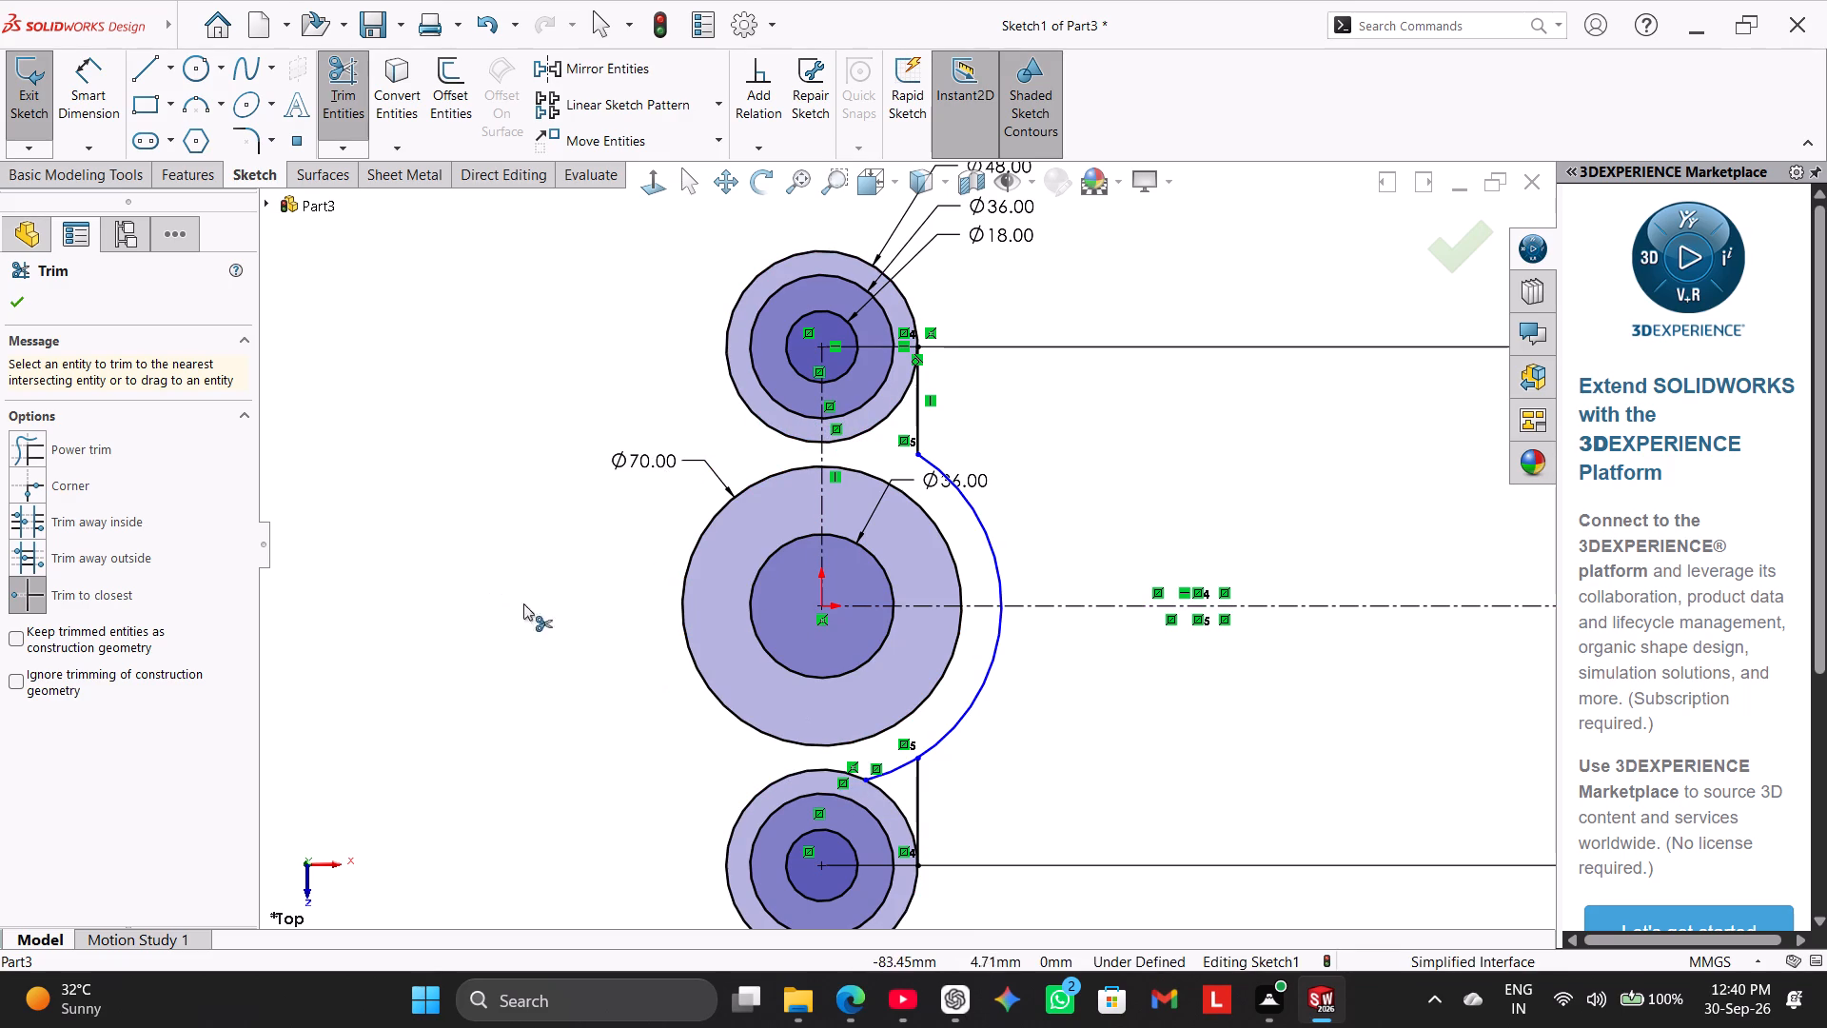
pyautogui.click(894, 765)
pyautogui.rightClick(432, 506)
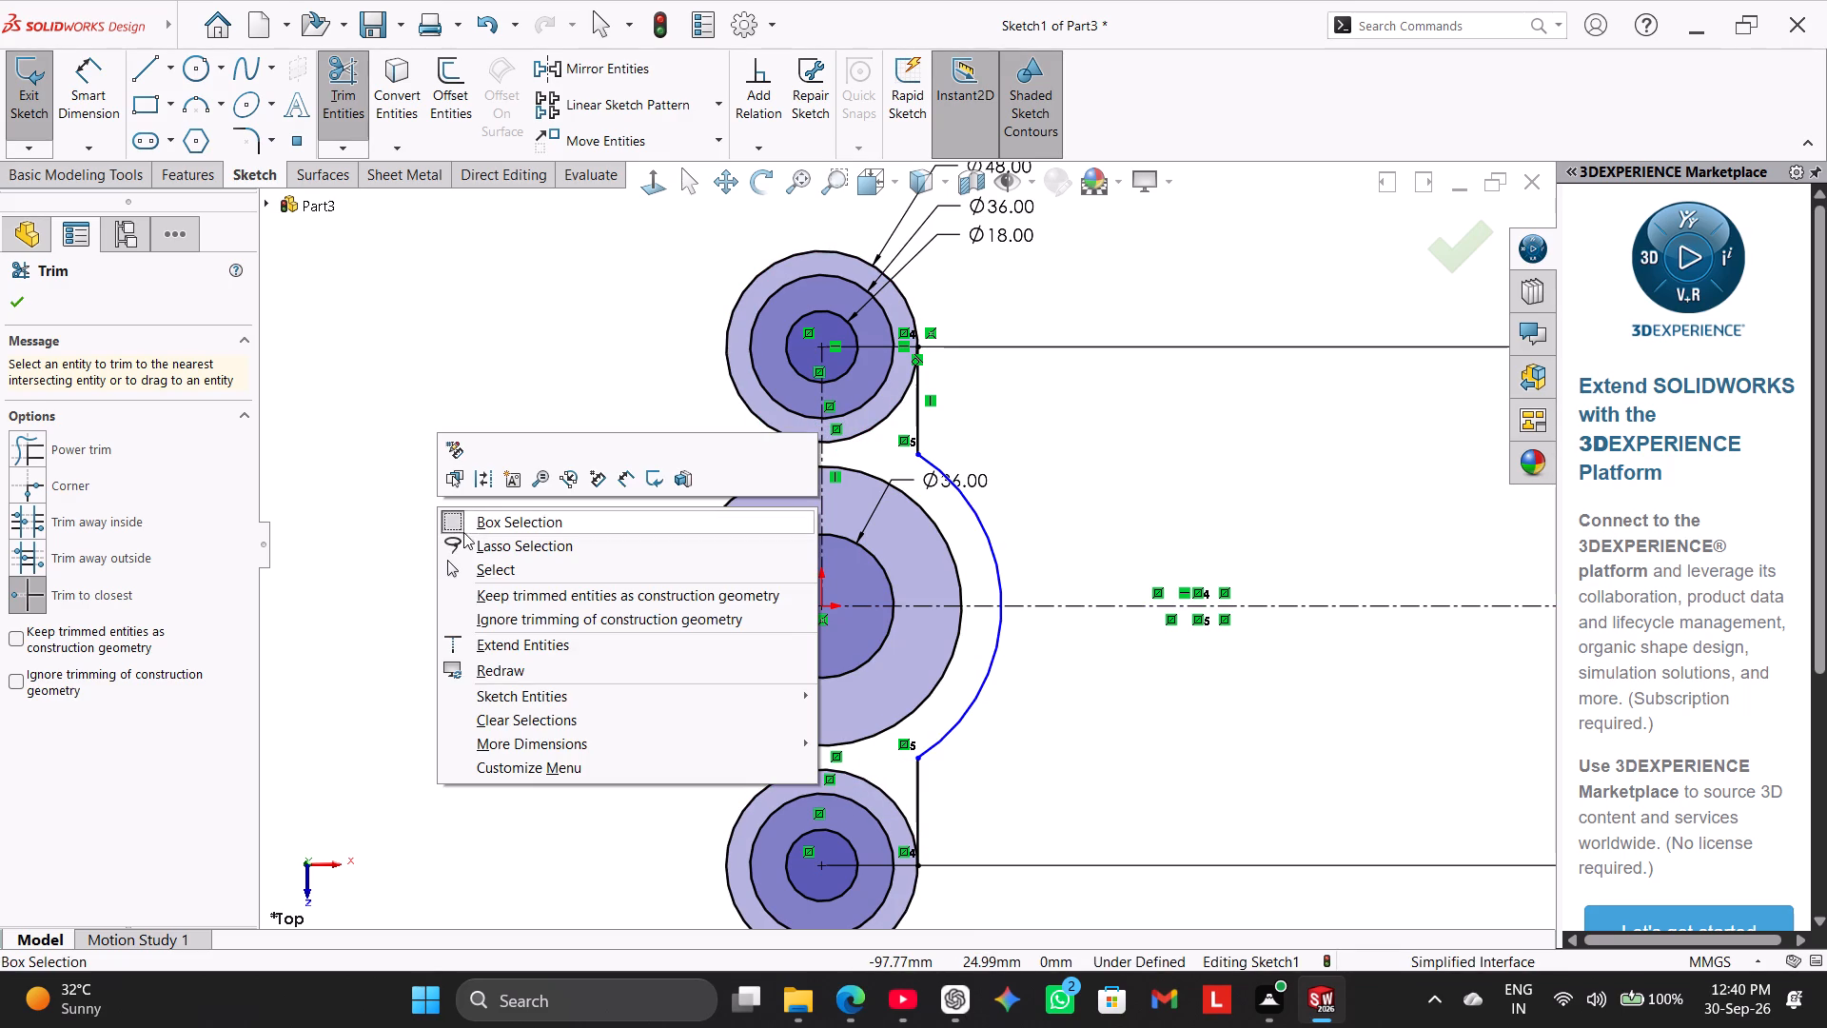
pyautogui.click(503, 569)
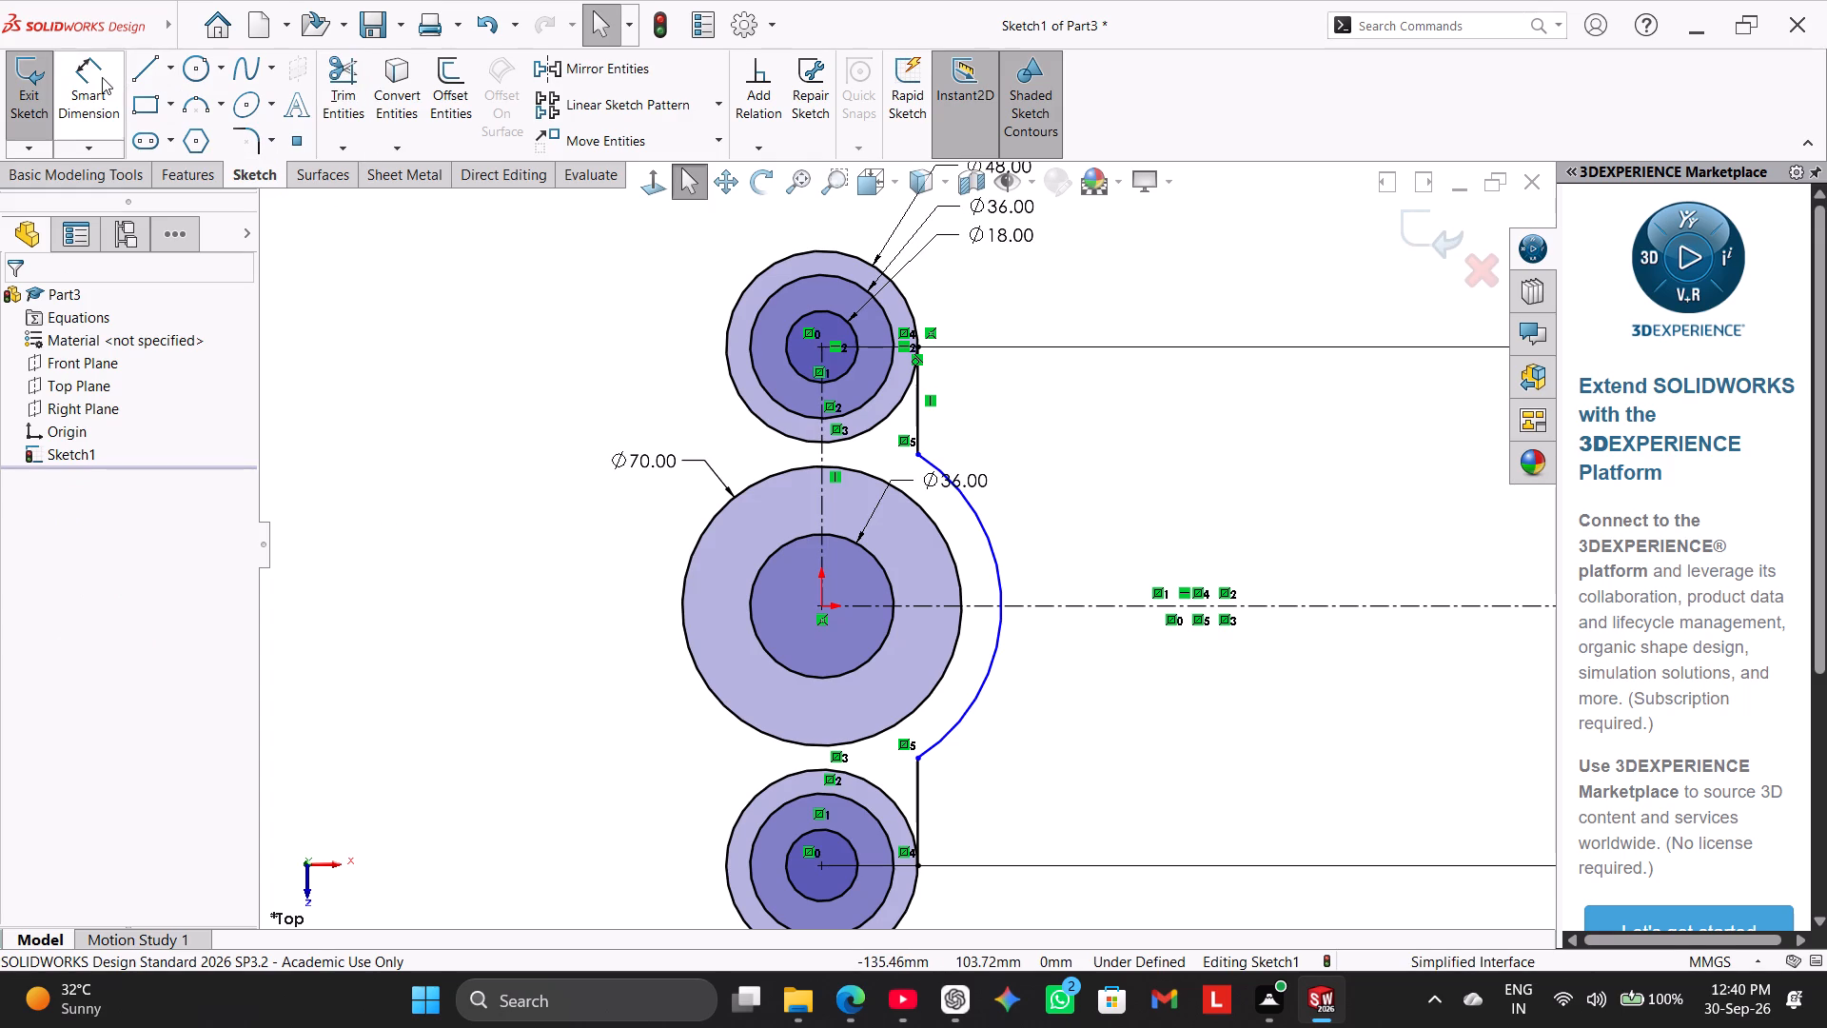
# Add a 45 mm radius dimension to the outer arc beside the central circles.
pyautogui.click(102, 77)
pyautogui.click(985, 524)
pyautogui.click(1065, 465)
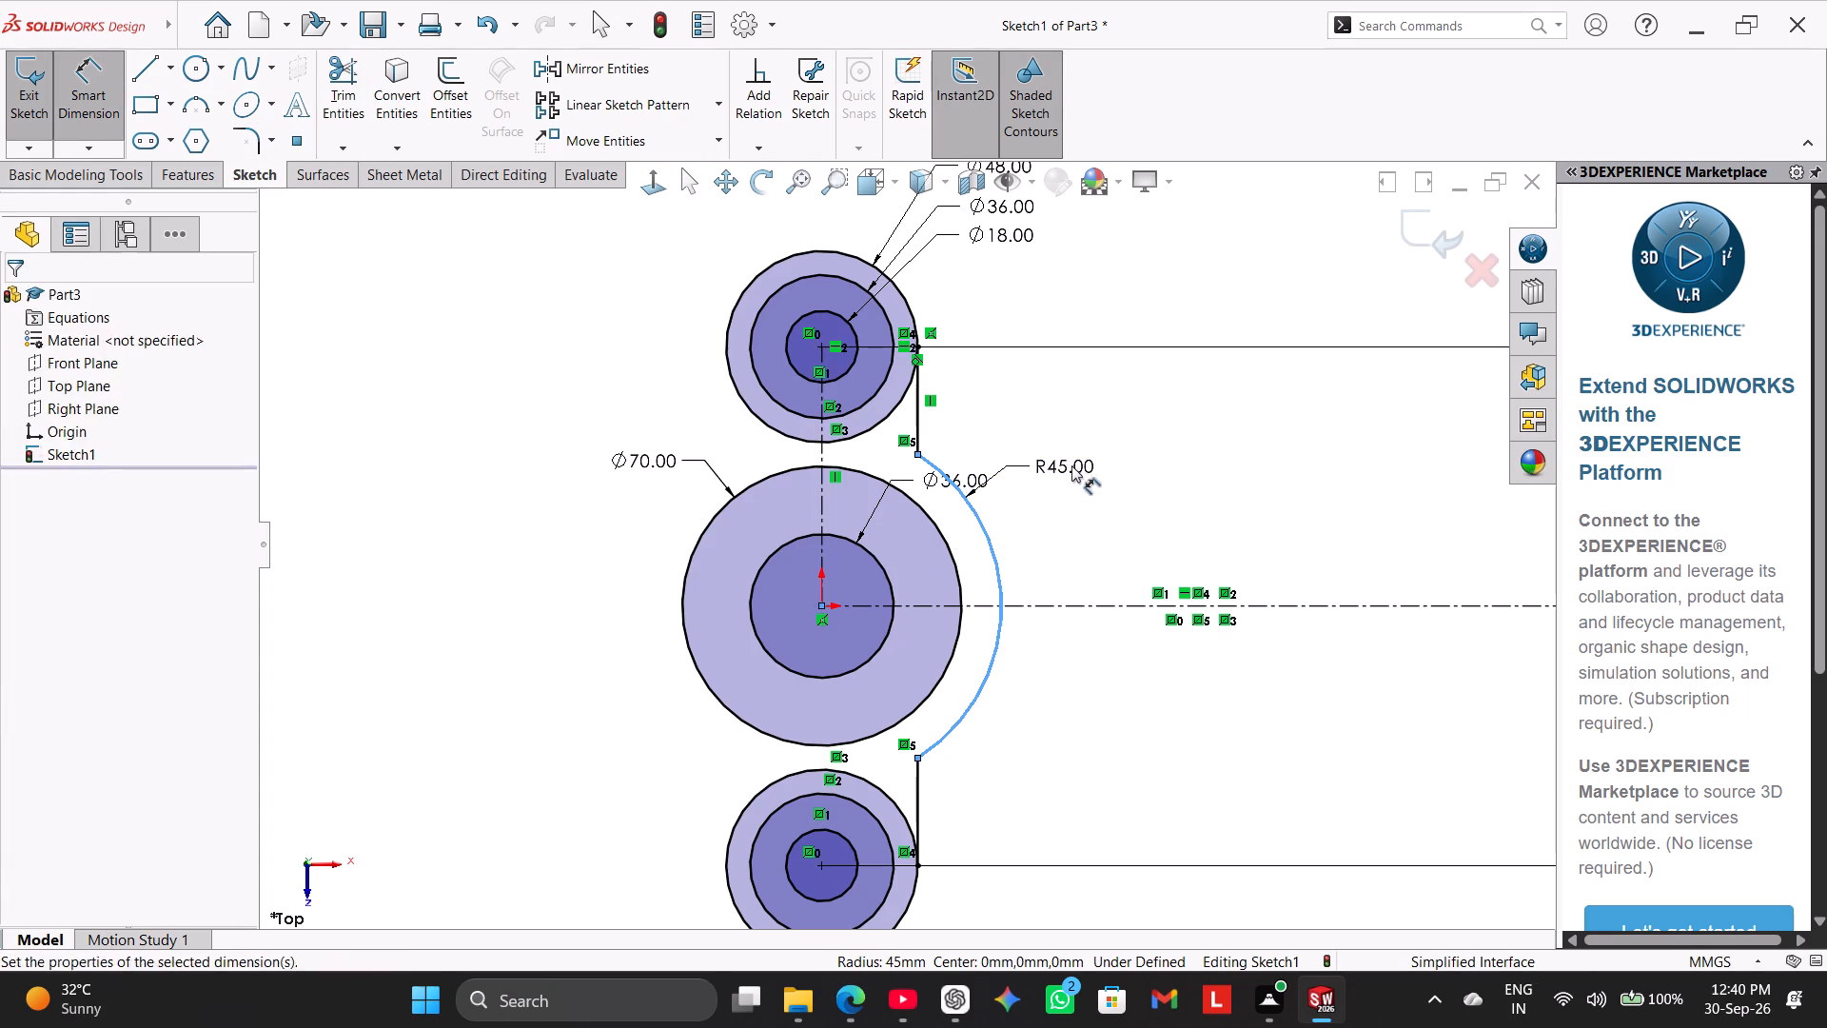
pyautogui.click(1130, 352)
pyautogui.rightClick(417, 403)
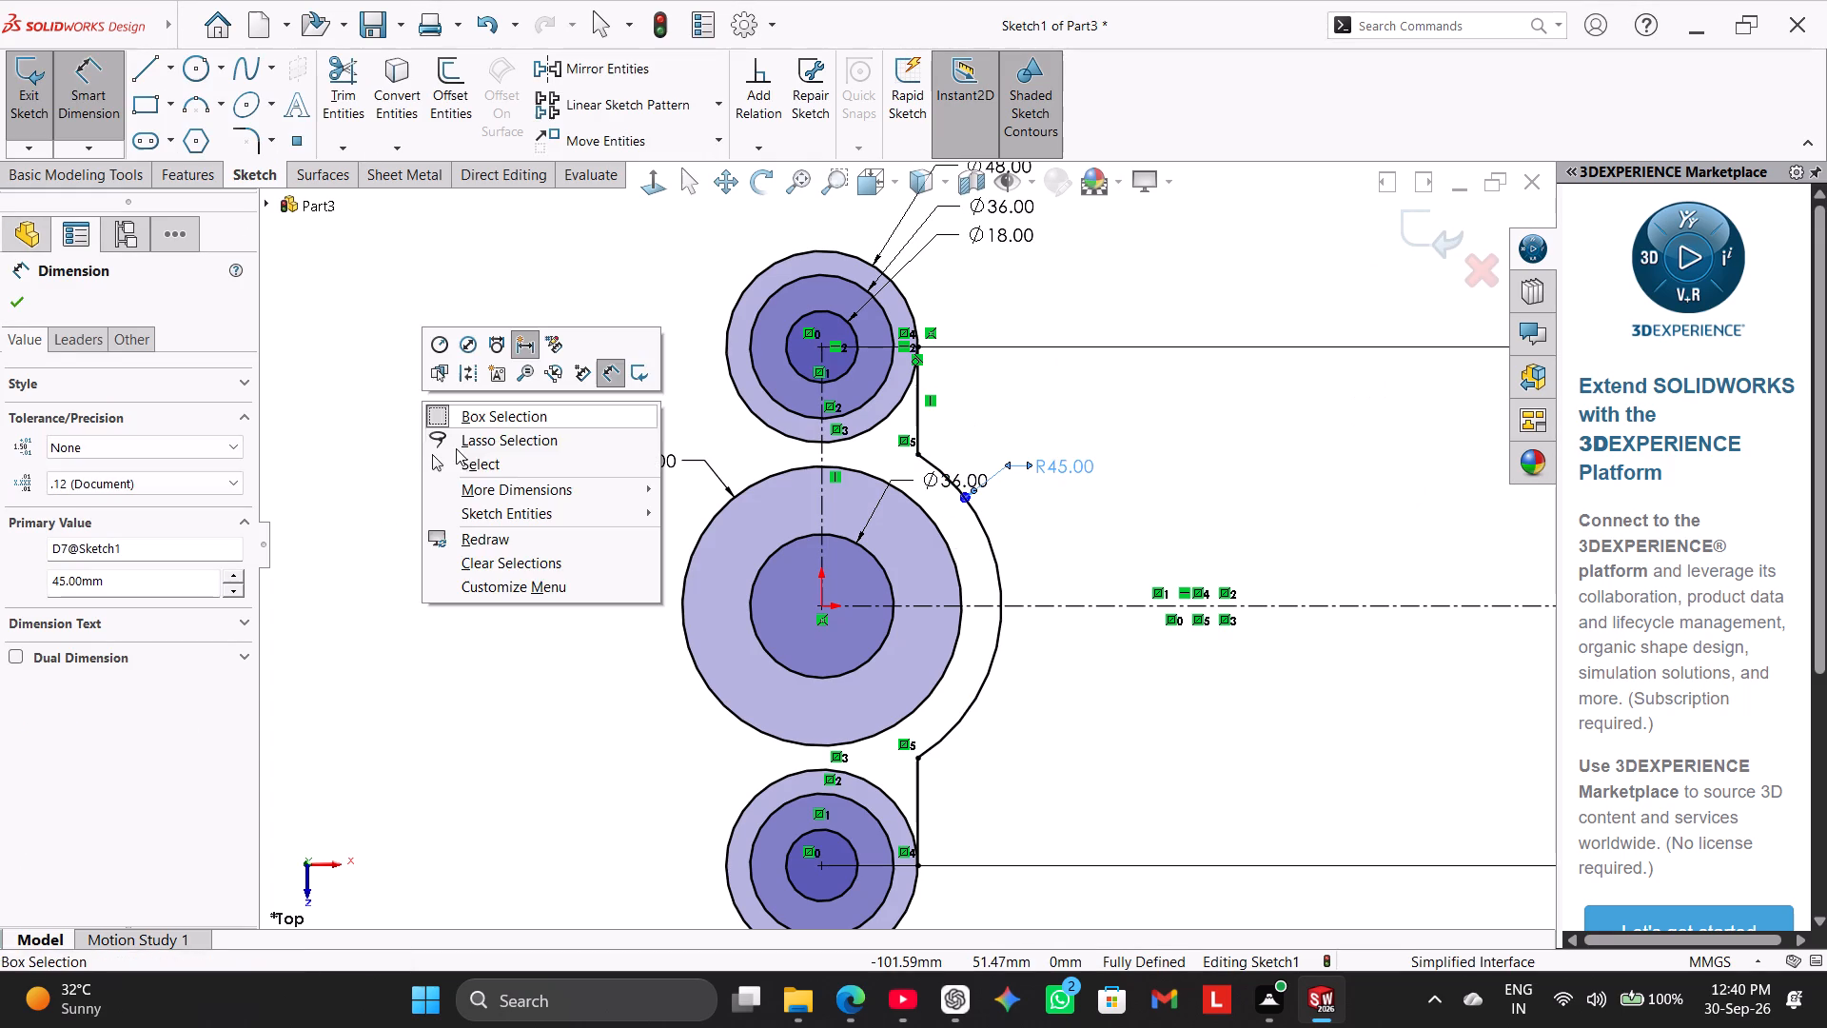
pyautogui.click(472, 458)
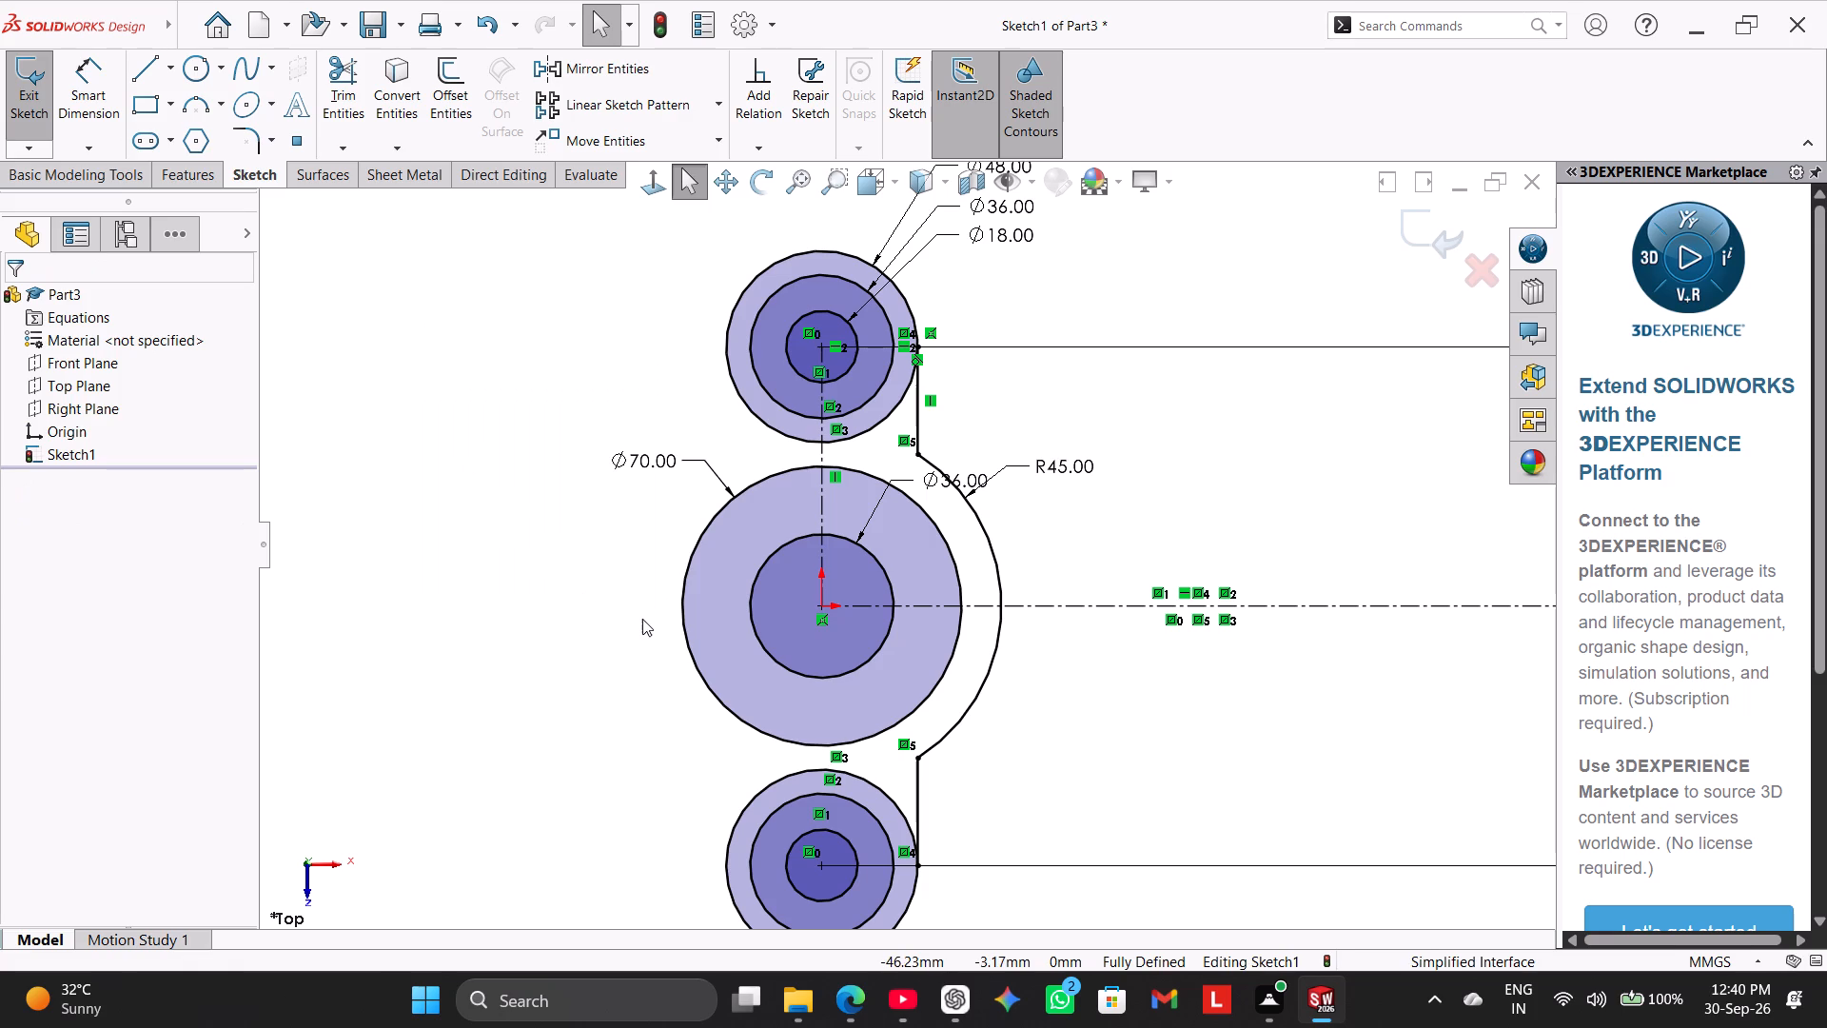
# Sketch a corner rectangle about 53 mm wide and 74 mm tall, left of the circle sets.
pyautogui.scroll(2, 642, 619)
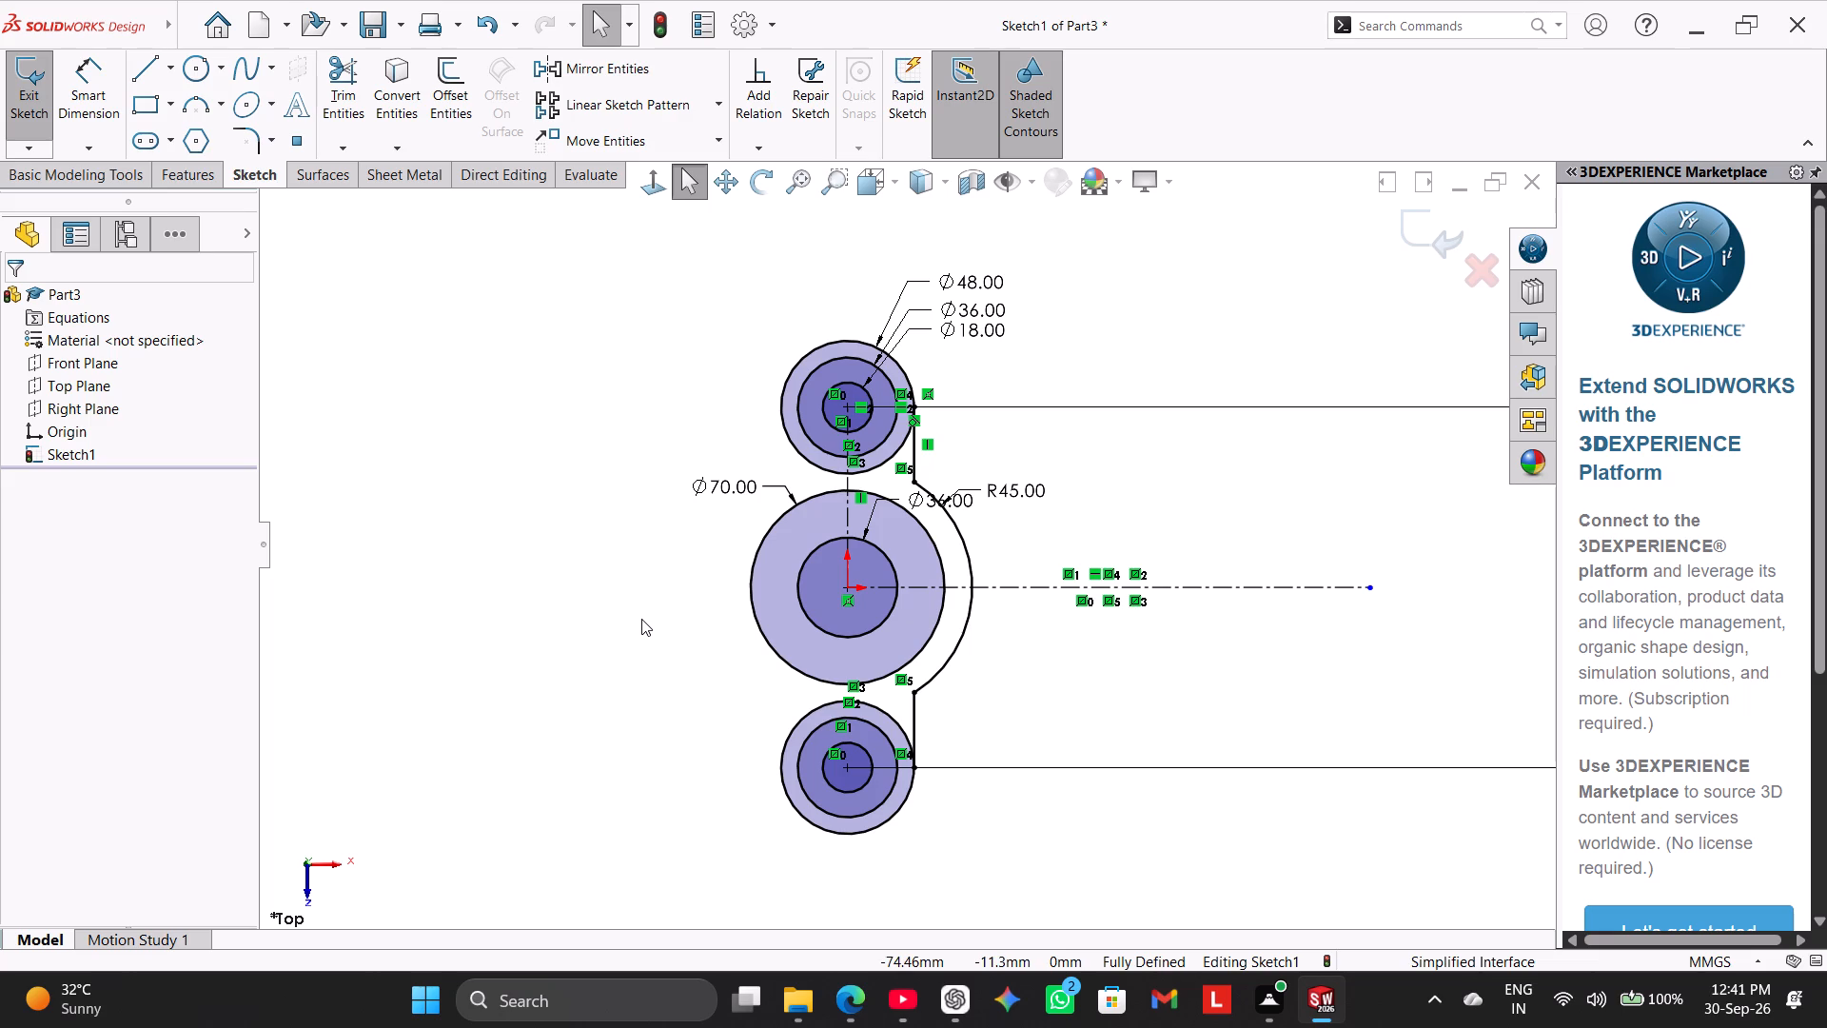
pyautogui.click(150, 101)
pyautogui.click(428, 496)
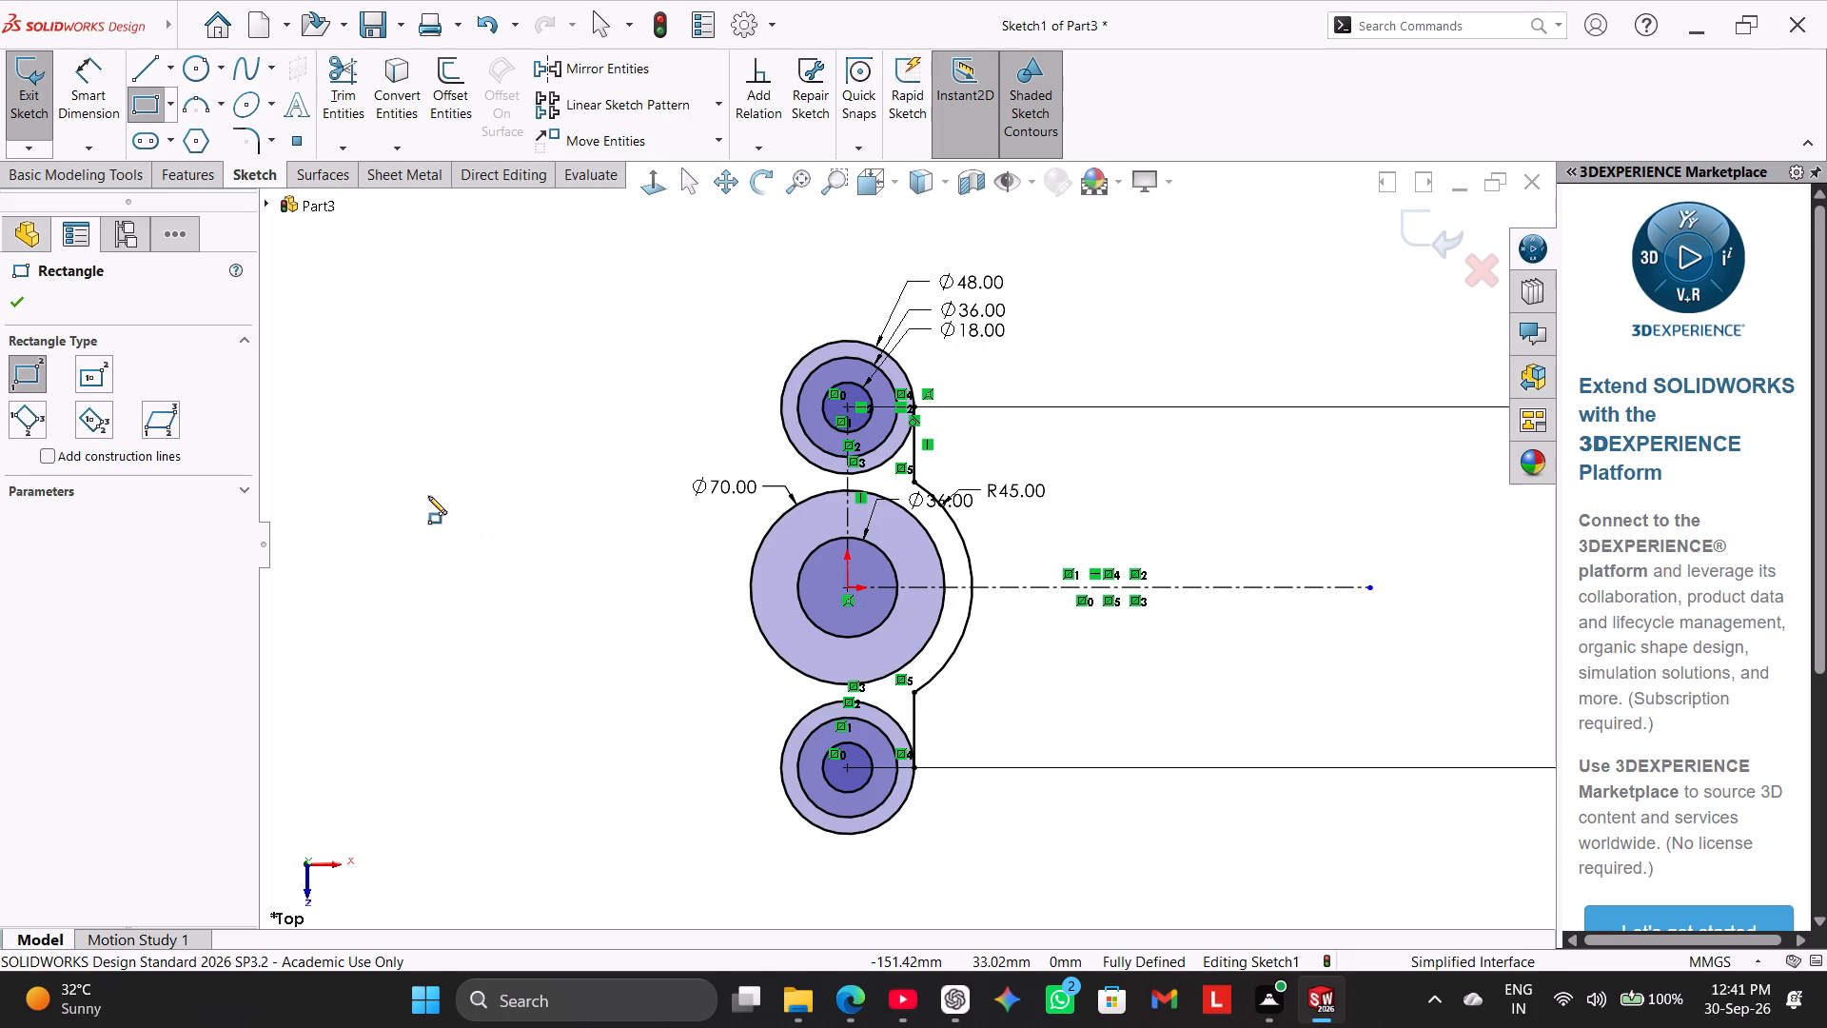
pyautogui.click(574, 702)
pyautogui.rightClick(513, 394)
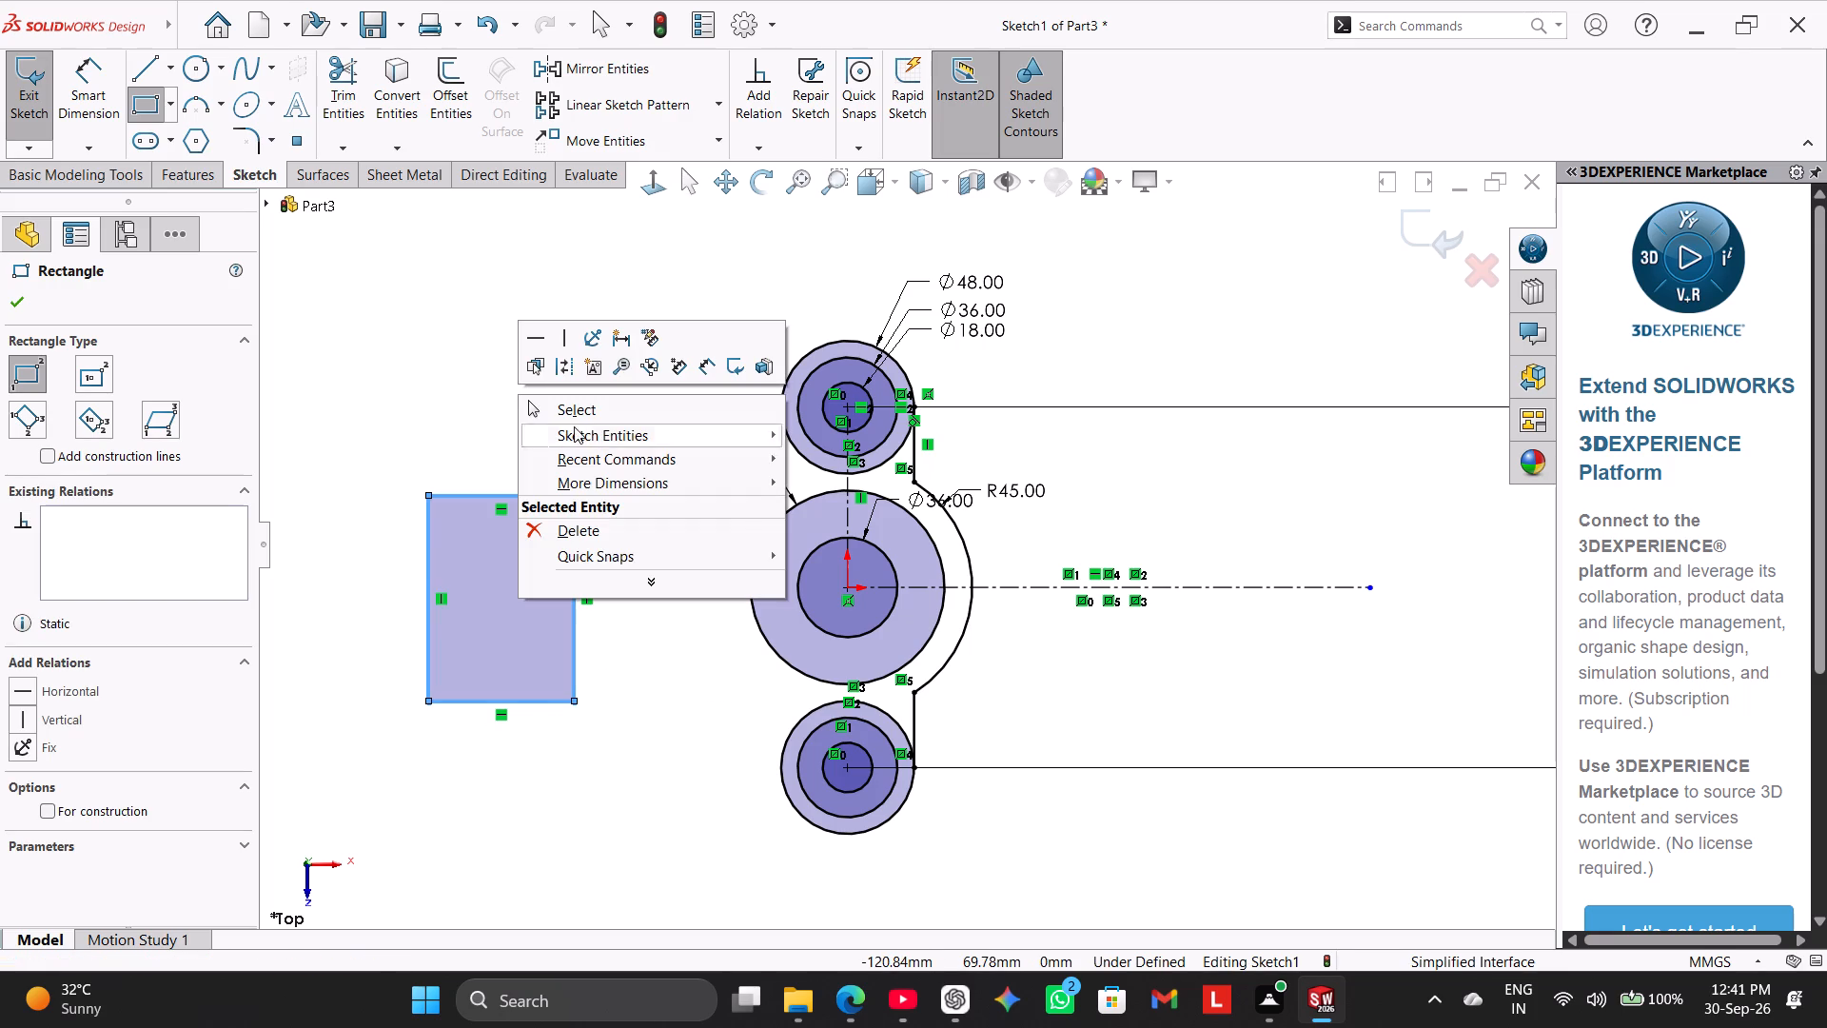
pyautogui.click(574, 406)
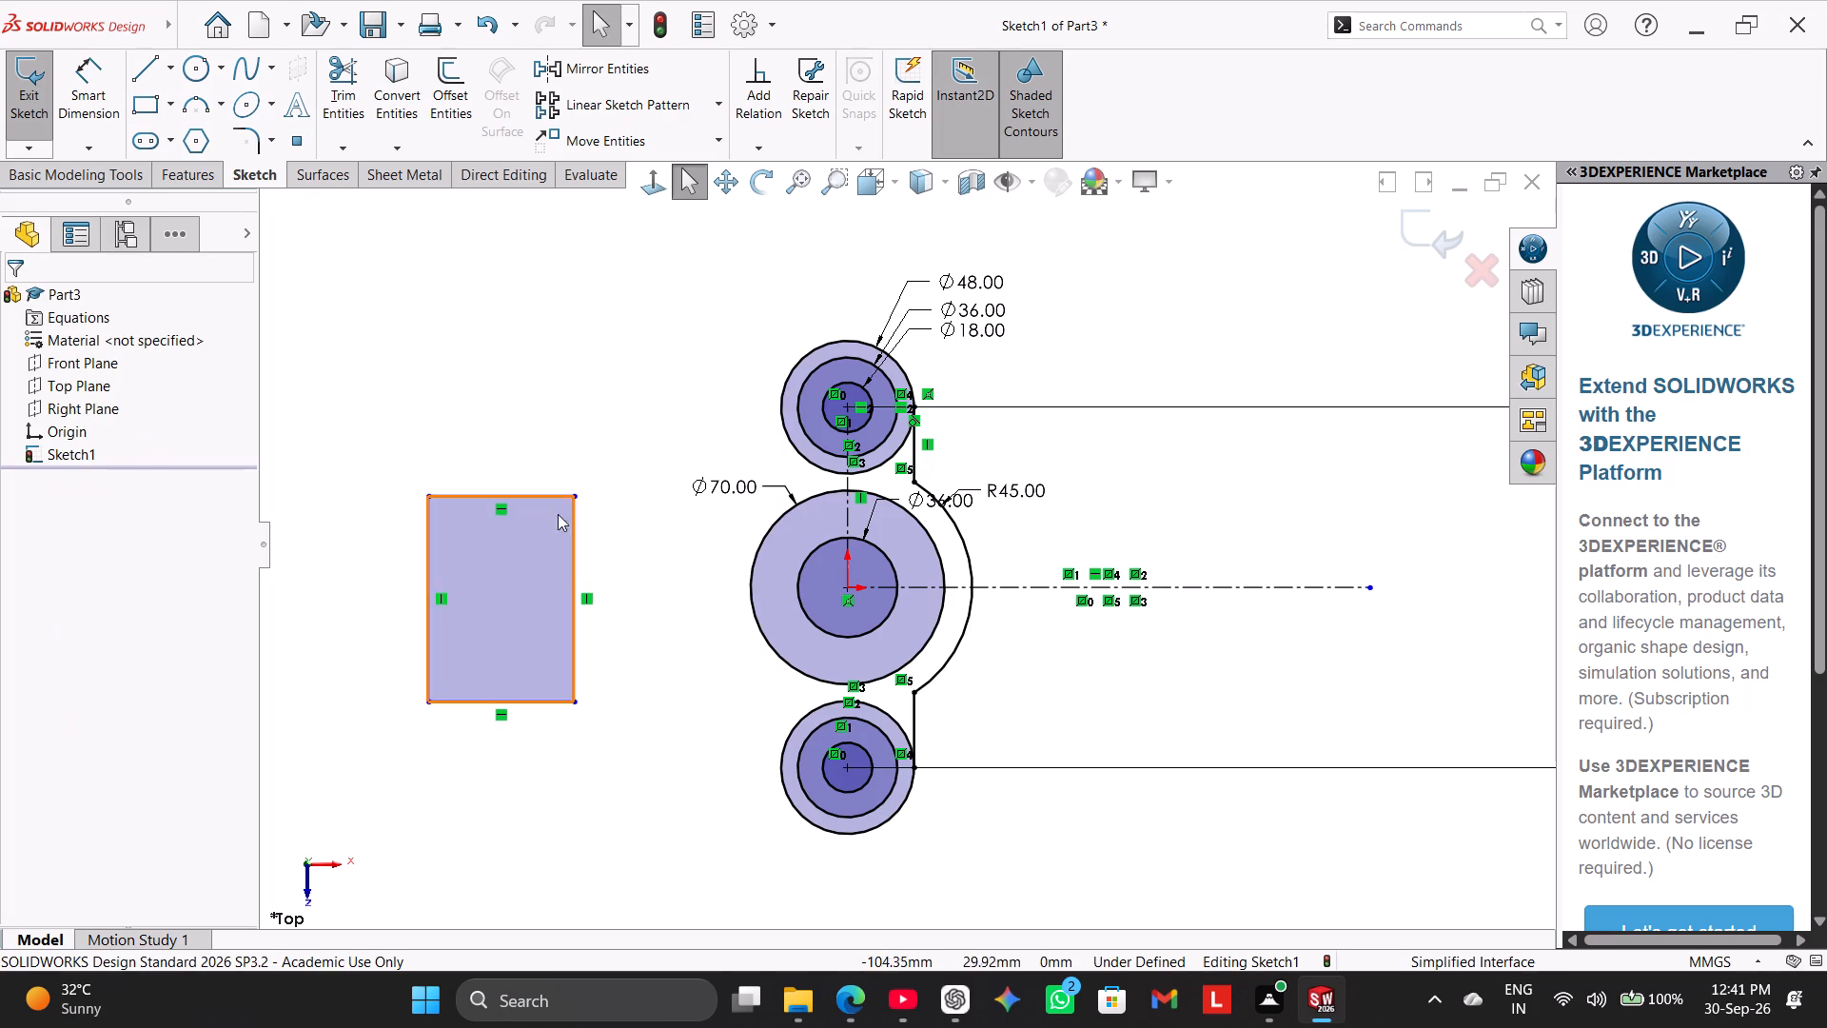
# Sketch a centerline about 99 mm long from the origin to the midpoint of the rectangle's right side.
pyautogui.click(172, 74)
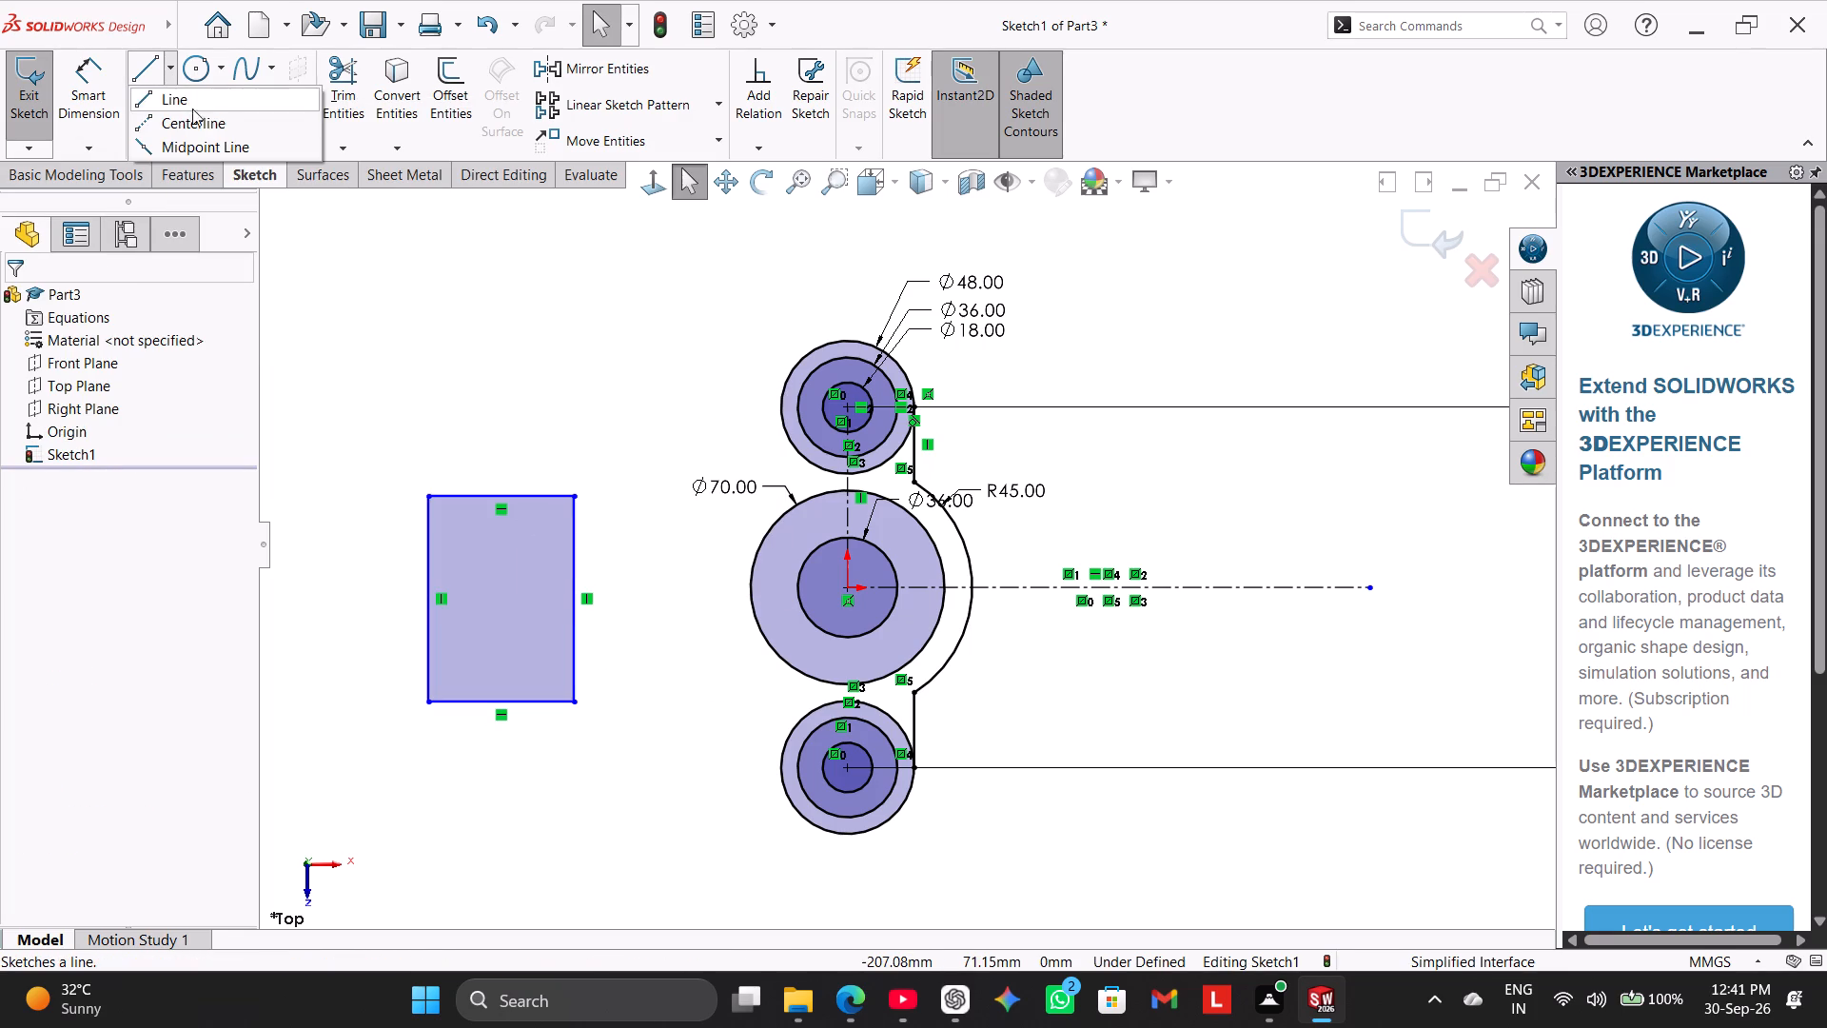
pyautogui.click(205, 125)
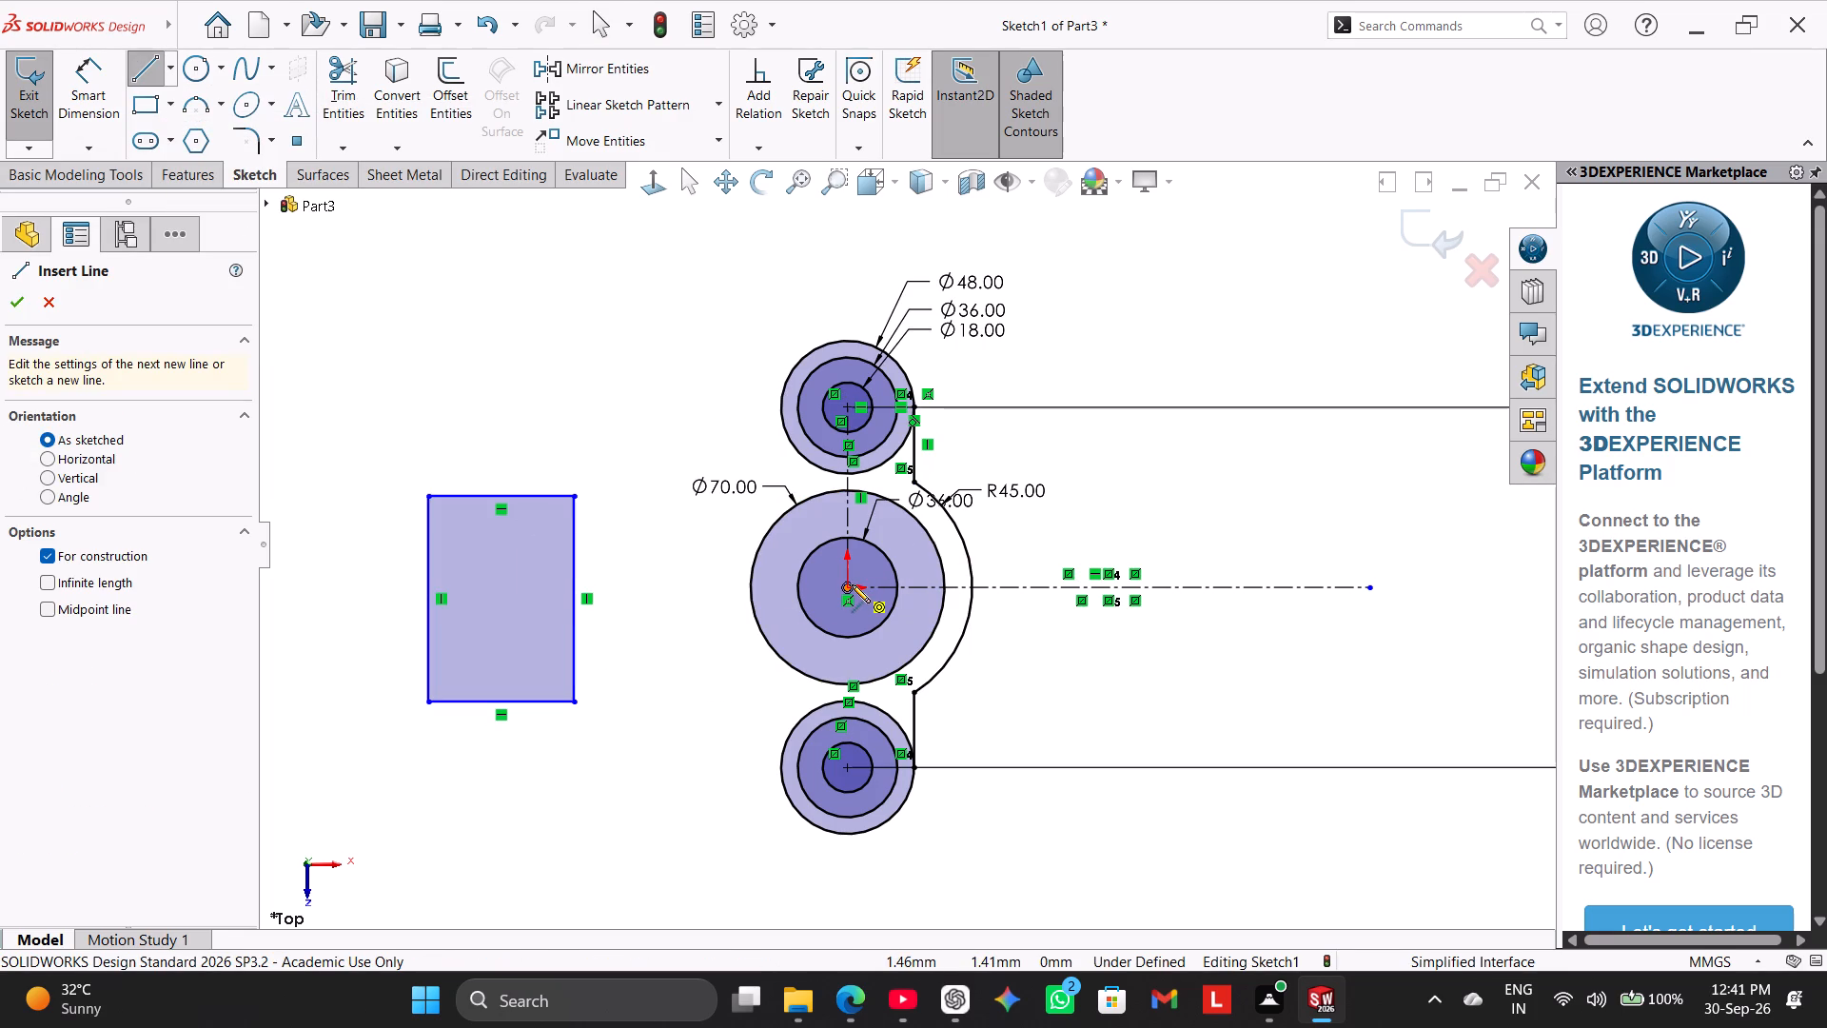
pyautogui.click(852, 584)
pyautogui.click(573, 597)
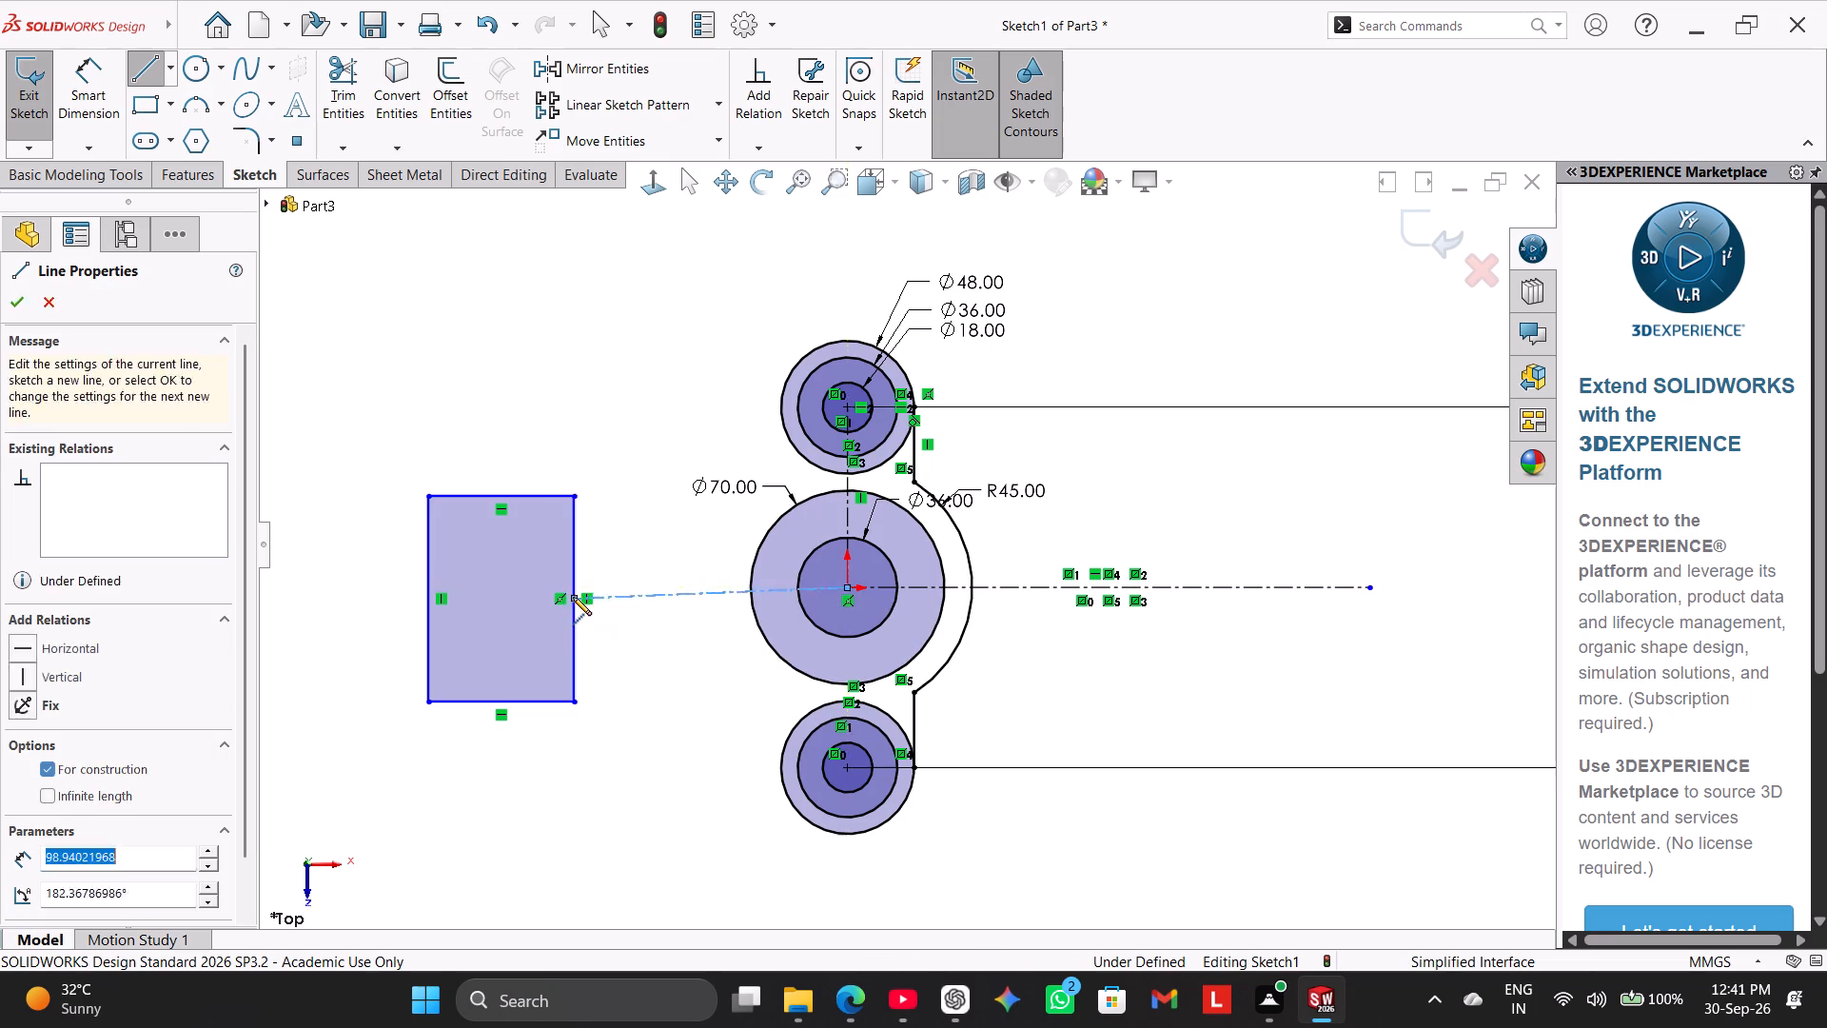
pyautogui.rightClick(624, 443)
pyautogui.click(649, 454)
# Make the centerline between the origin and the rectangle horizontal.
pyautogui.rightClick(690, 599)
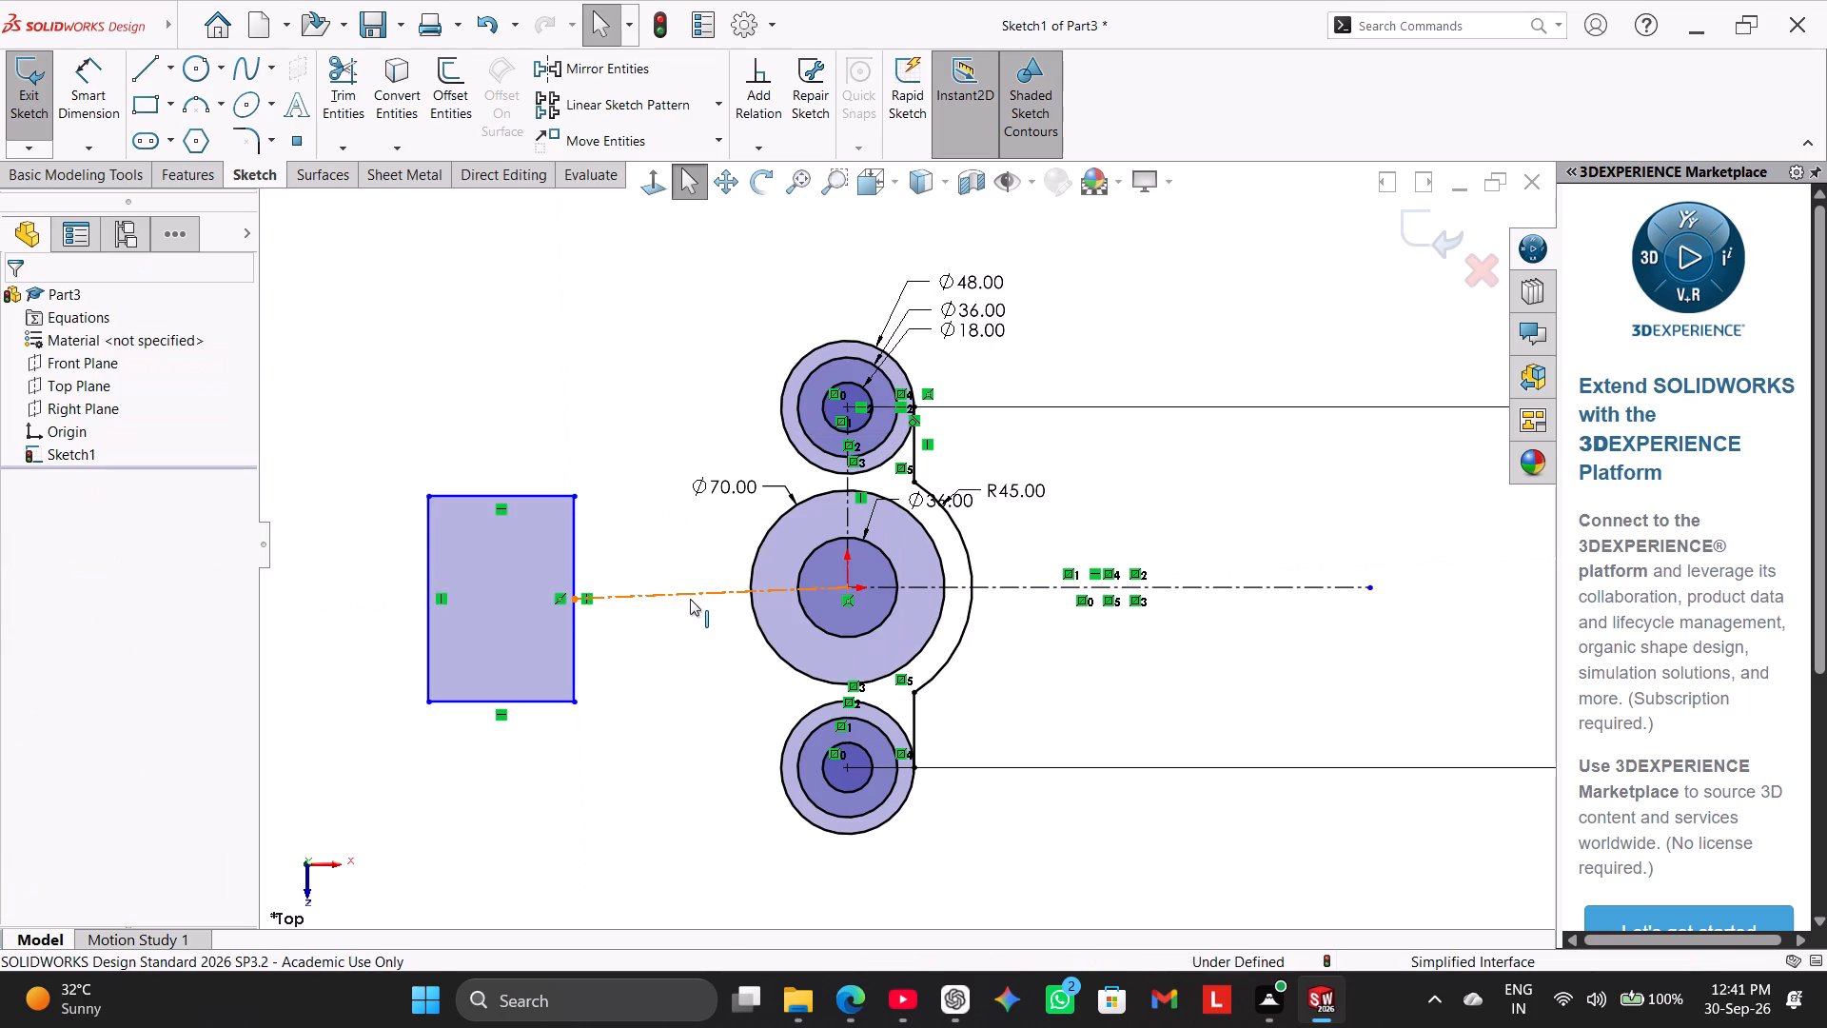
pyautogui.click(709, 540)
pyautogui.click(605, 394)
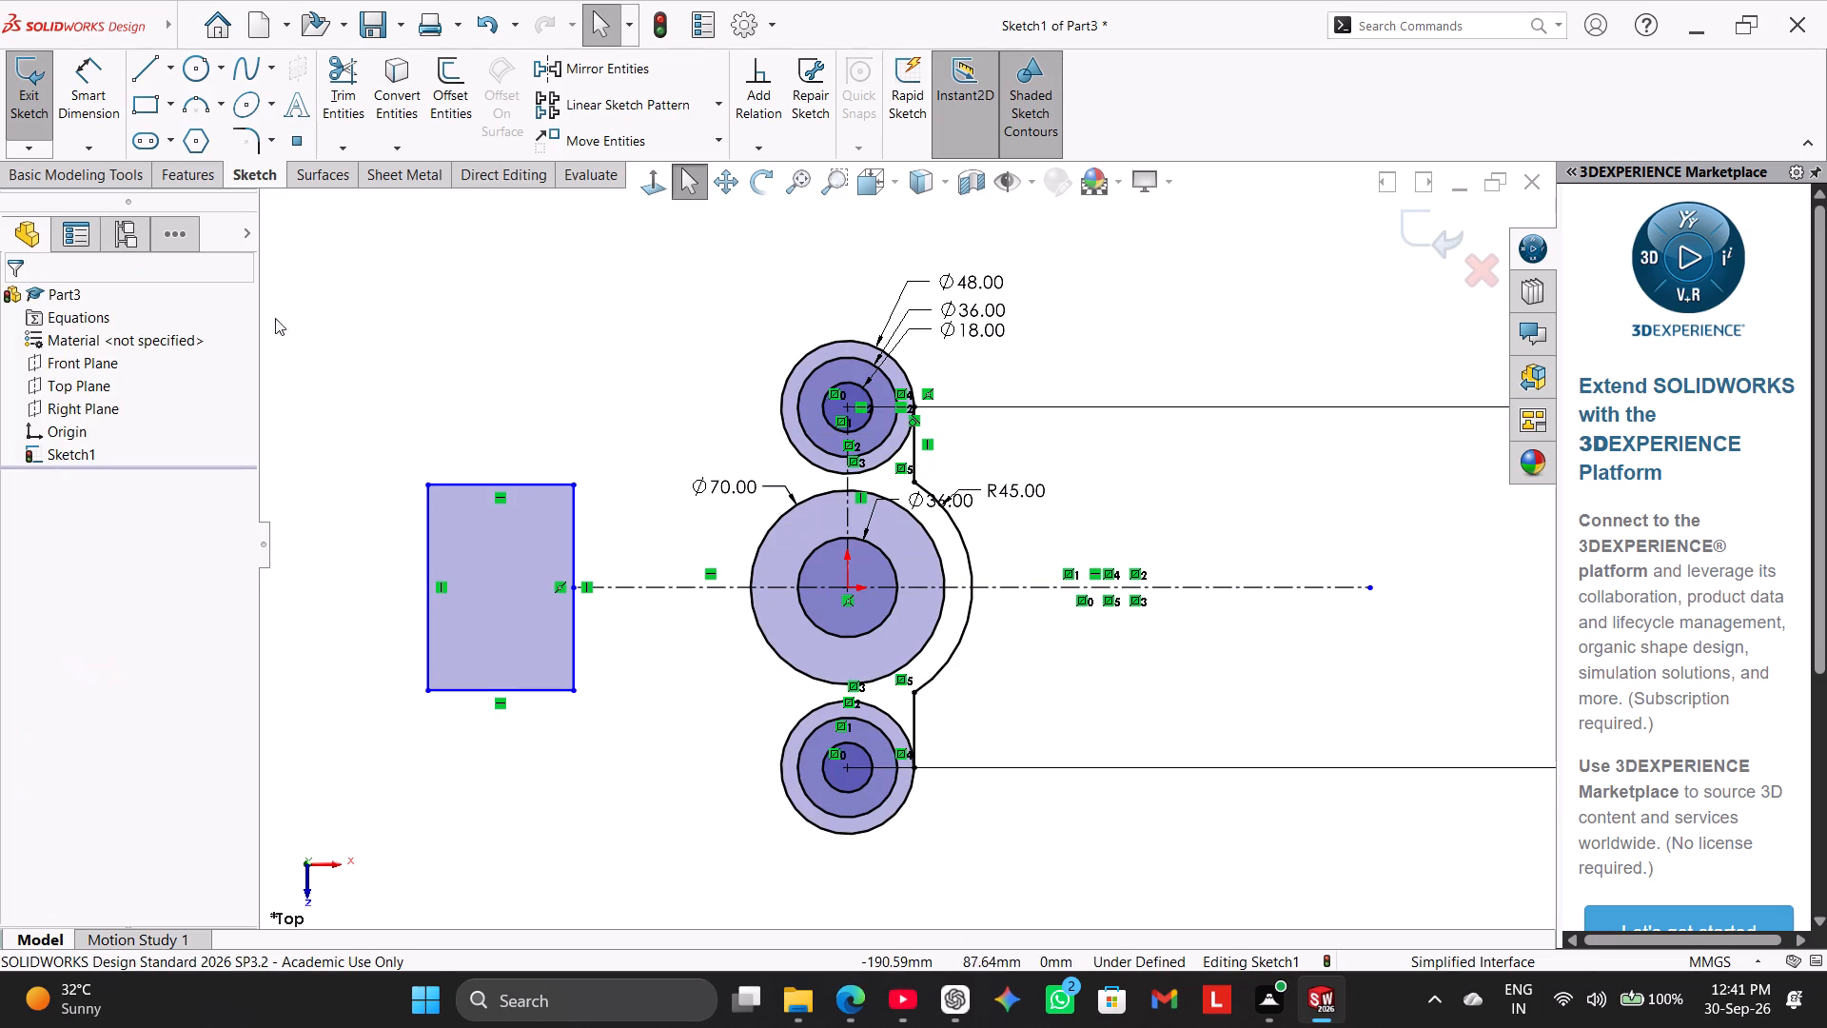
# Dimension the rectangle's left vertical side and set its height to 75 mm.
pyautogui.click(87, 91)
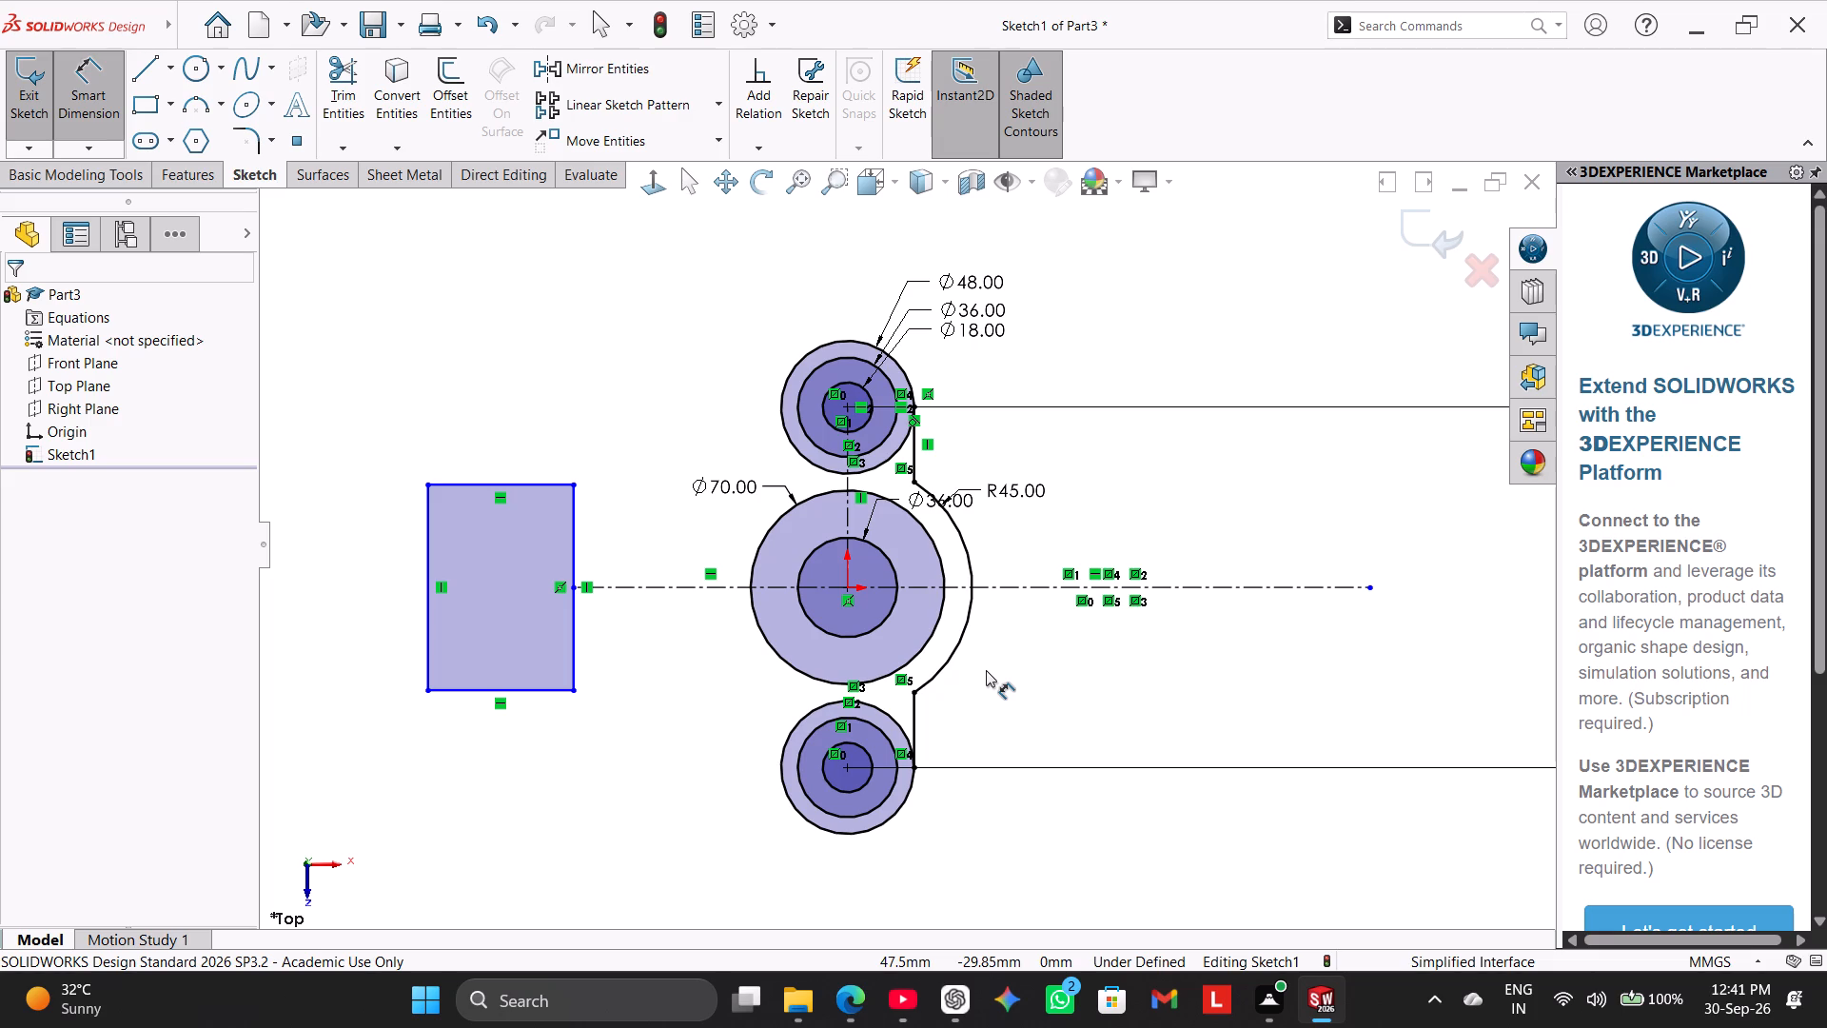
pyautogui.click(426, 525)
pyautogui.click(383, 587)
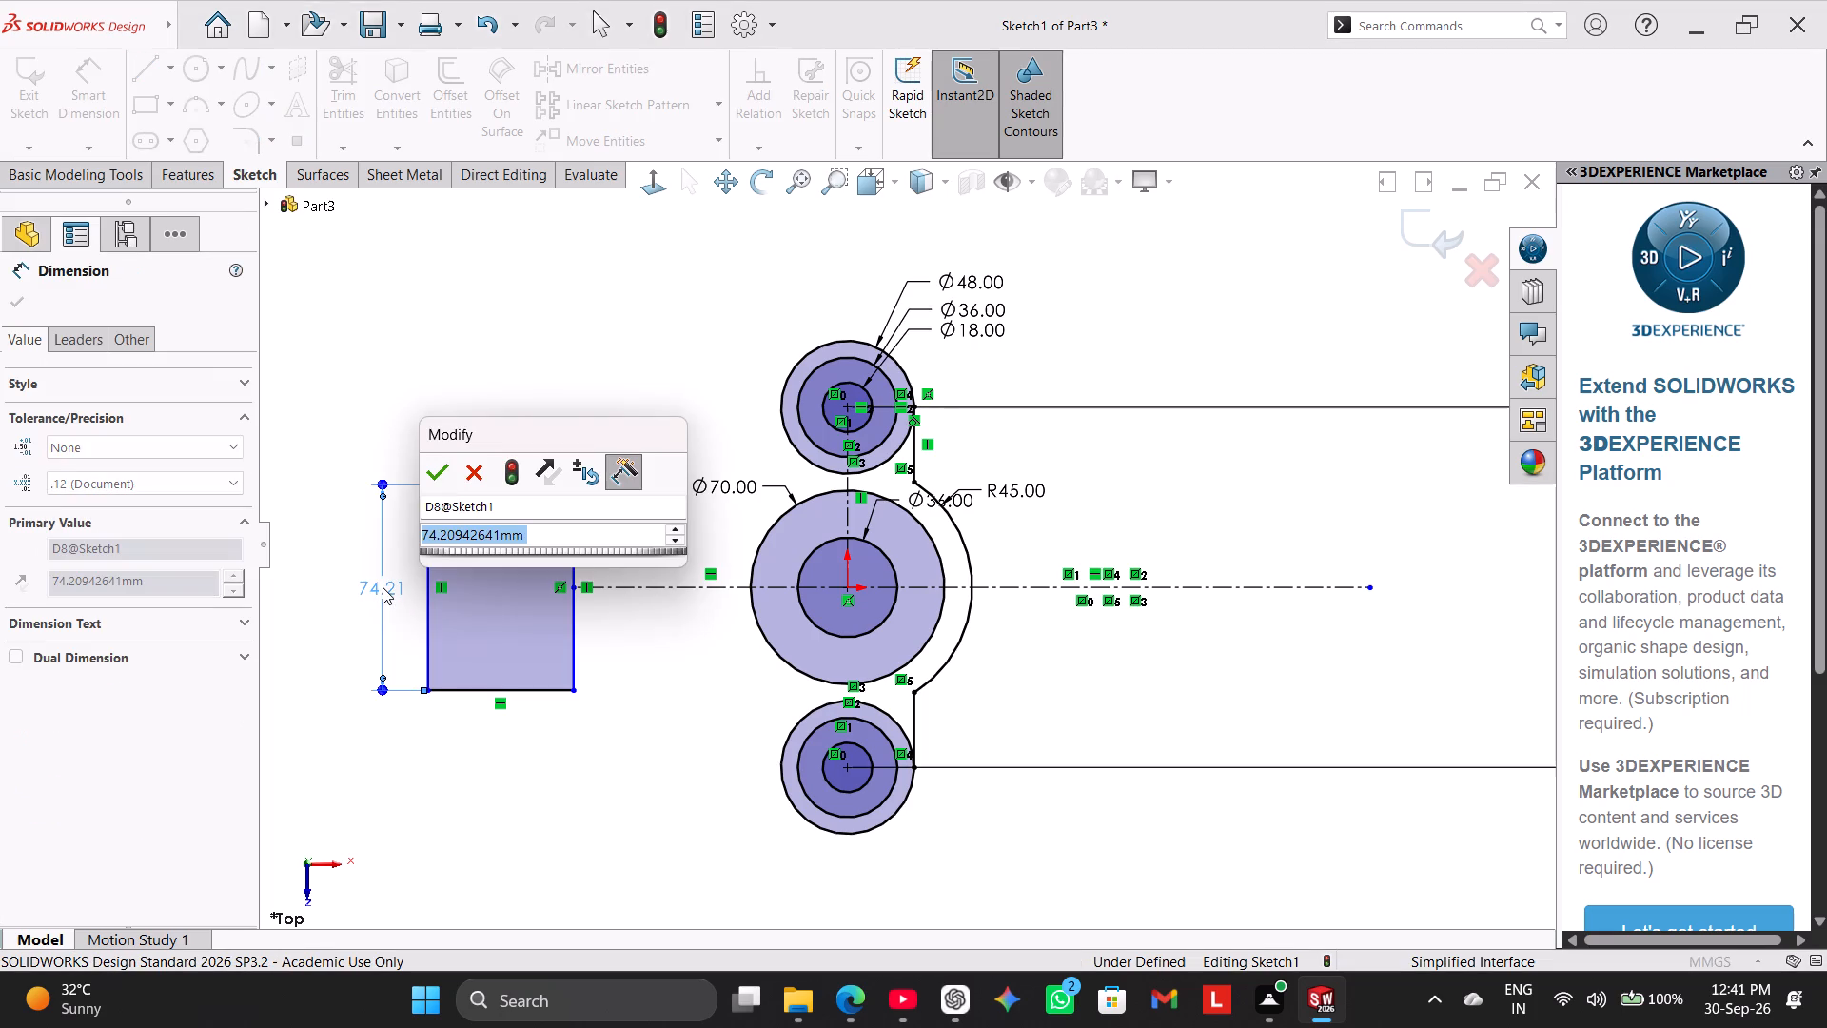
pyautogui.write('75')
pyautogui.press('Return')
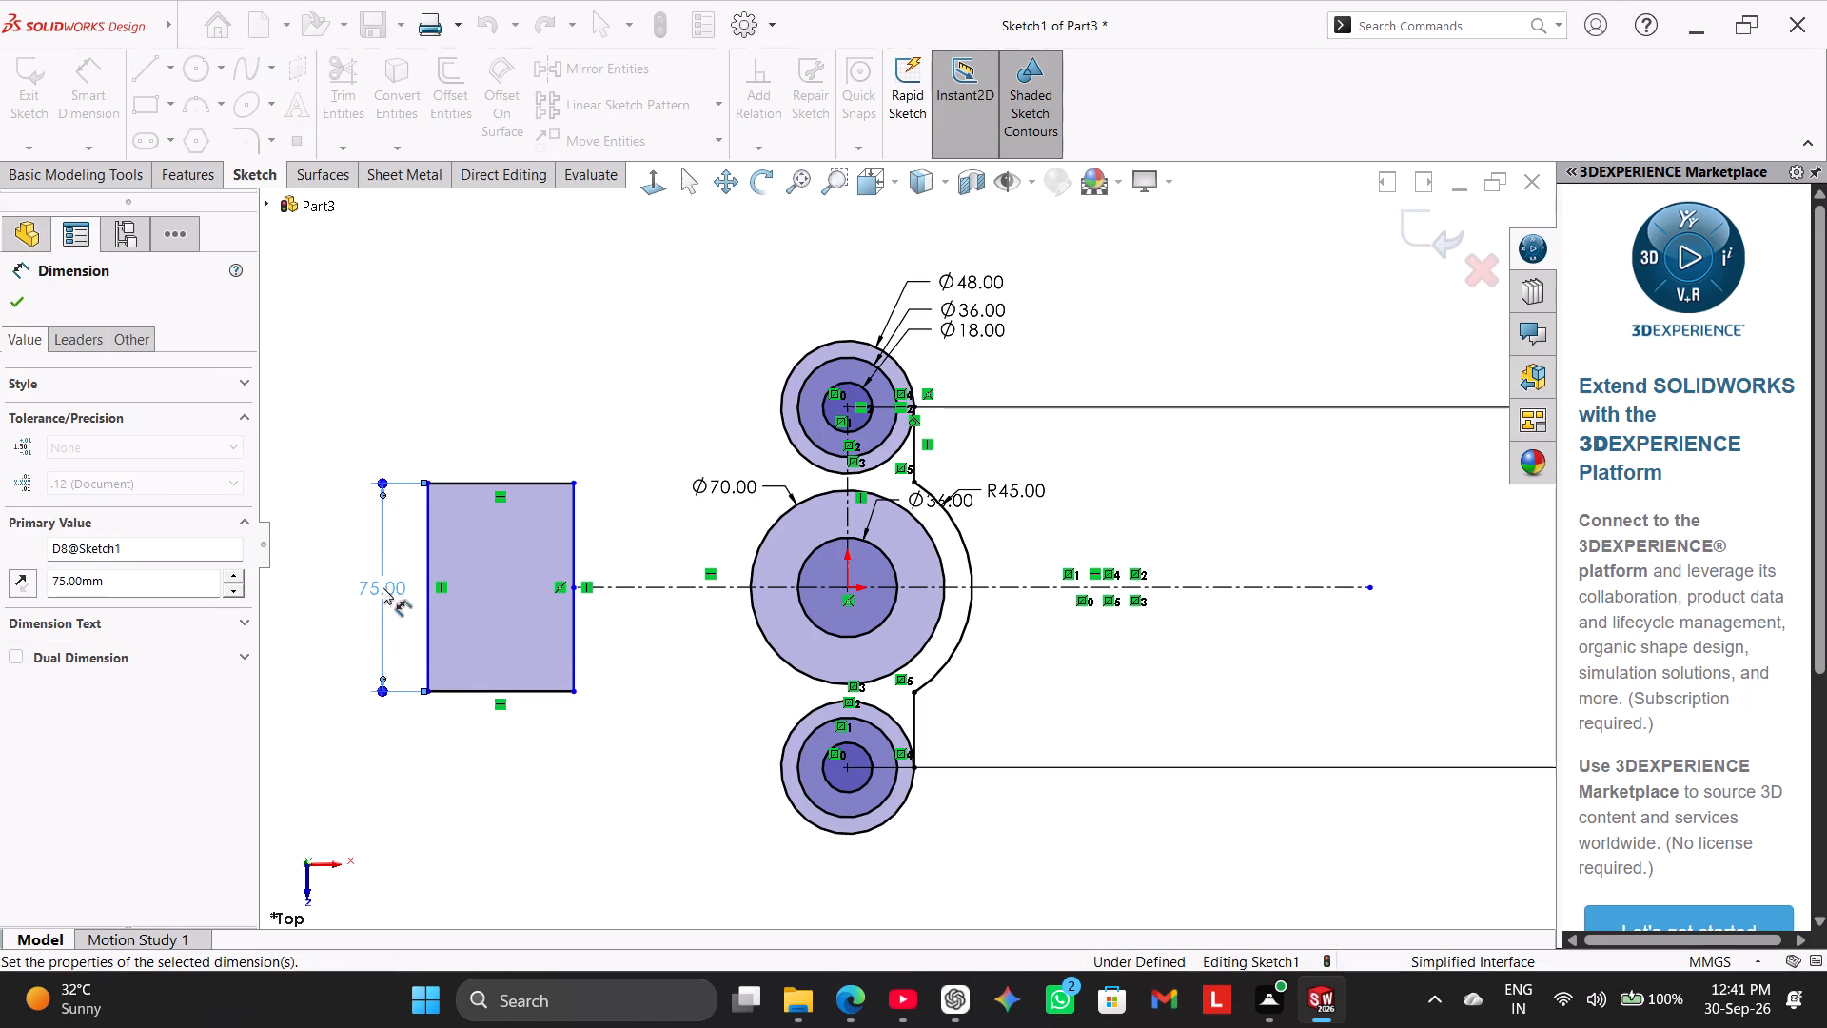
pyautogui.rightClick(511, 794)
pyautogui.click(571, 847)
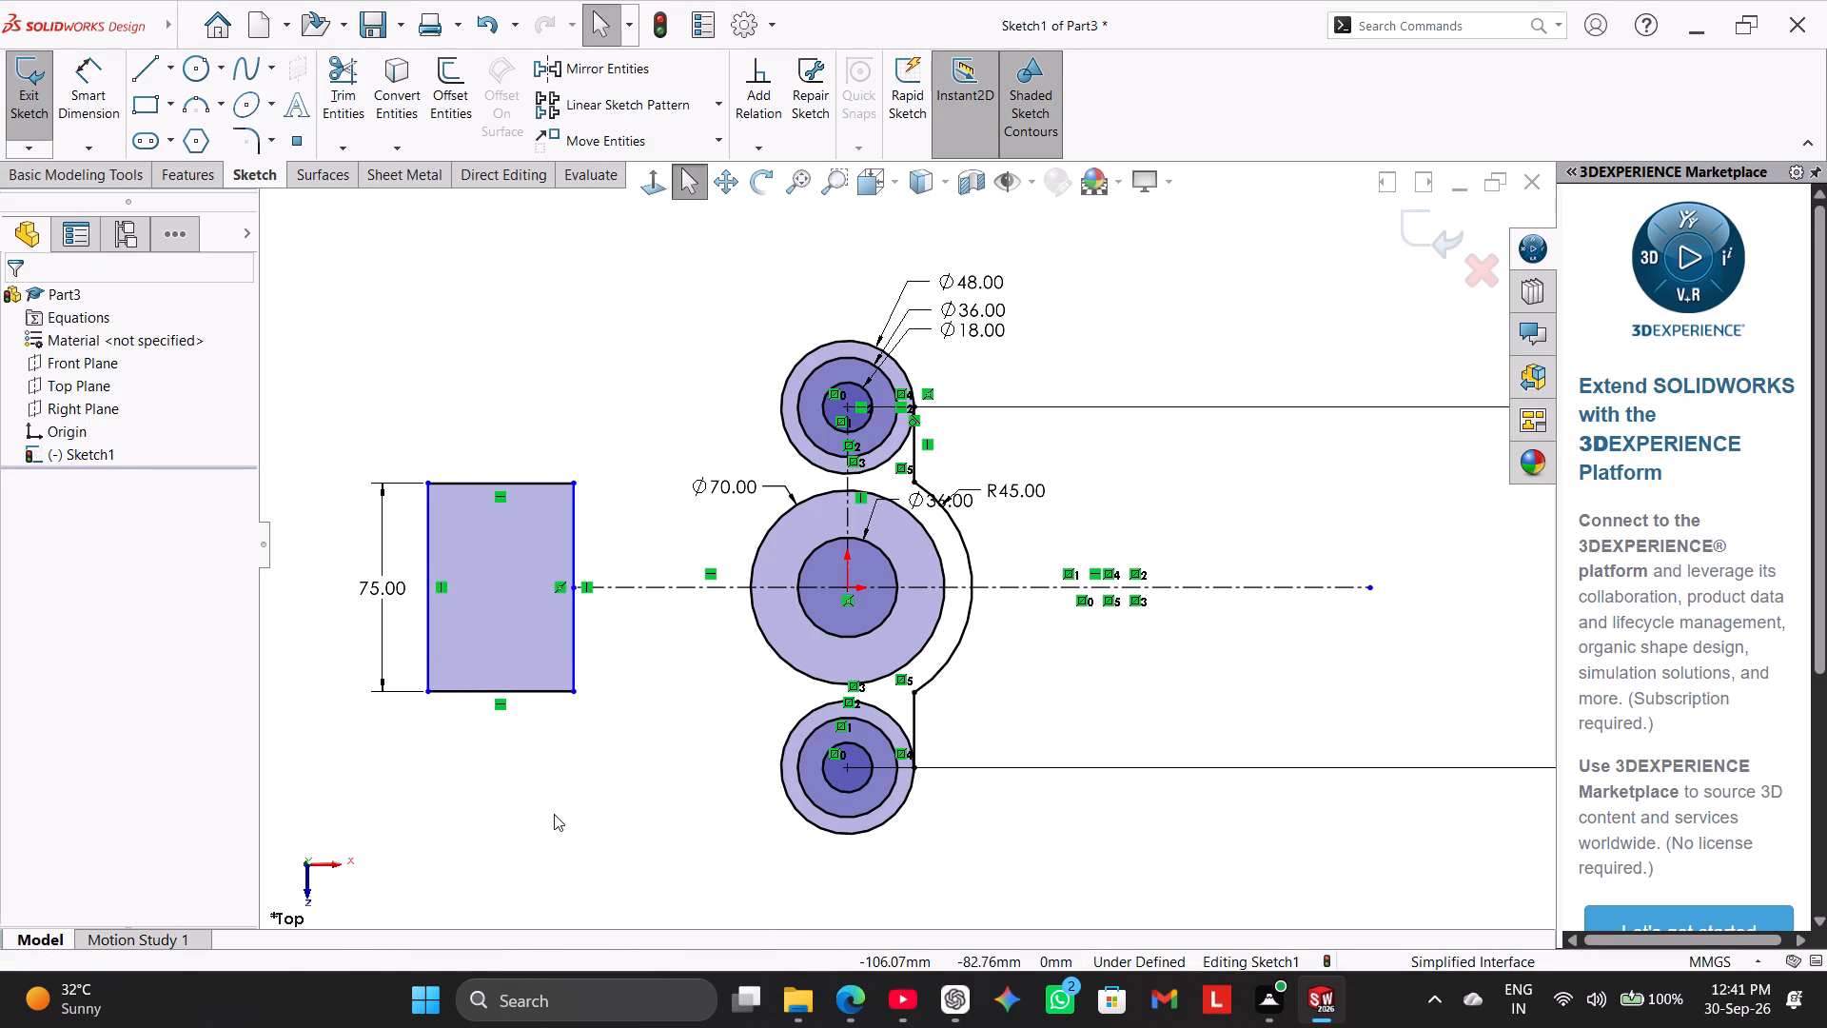
# Dimension the rectangle's bottom edge and set its width to 56 mm.
pyautogui.moveTo(554, 814); pyautogui.dragTo(641, 758, button='right')
pyautogui.moveTo(611, 765); pyautogui.dragTo(759, 807, button='right')
pyautogui.moveTo(566, 792); pyautogui.dragTo(737, 795, button='right')
pyautogui.moveTo(737, 795); pyautogui.dragTo(737, 795, button='right')
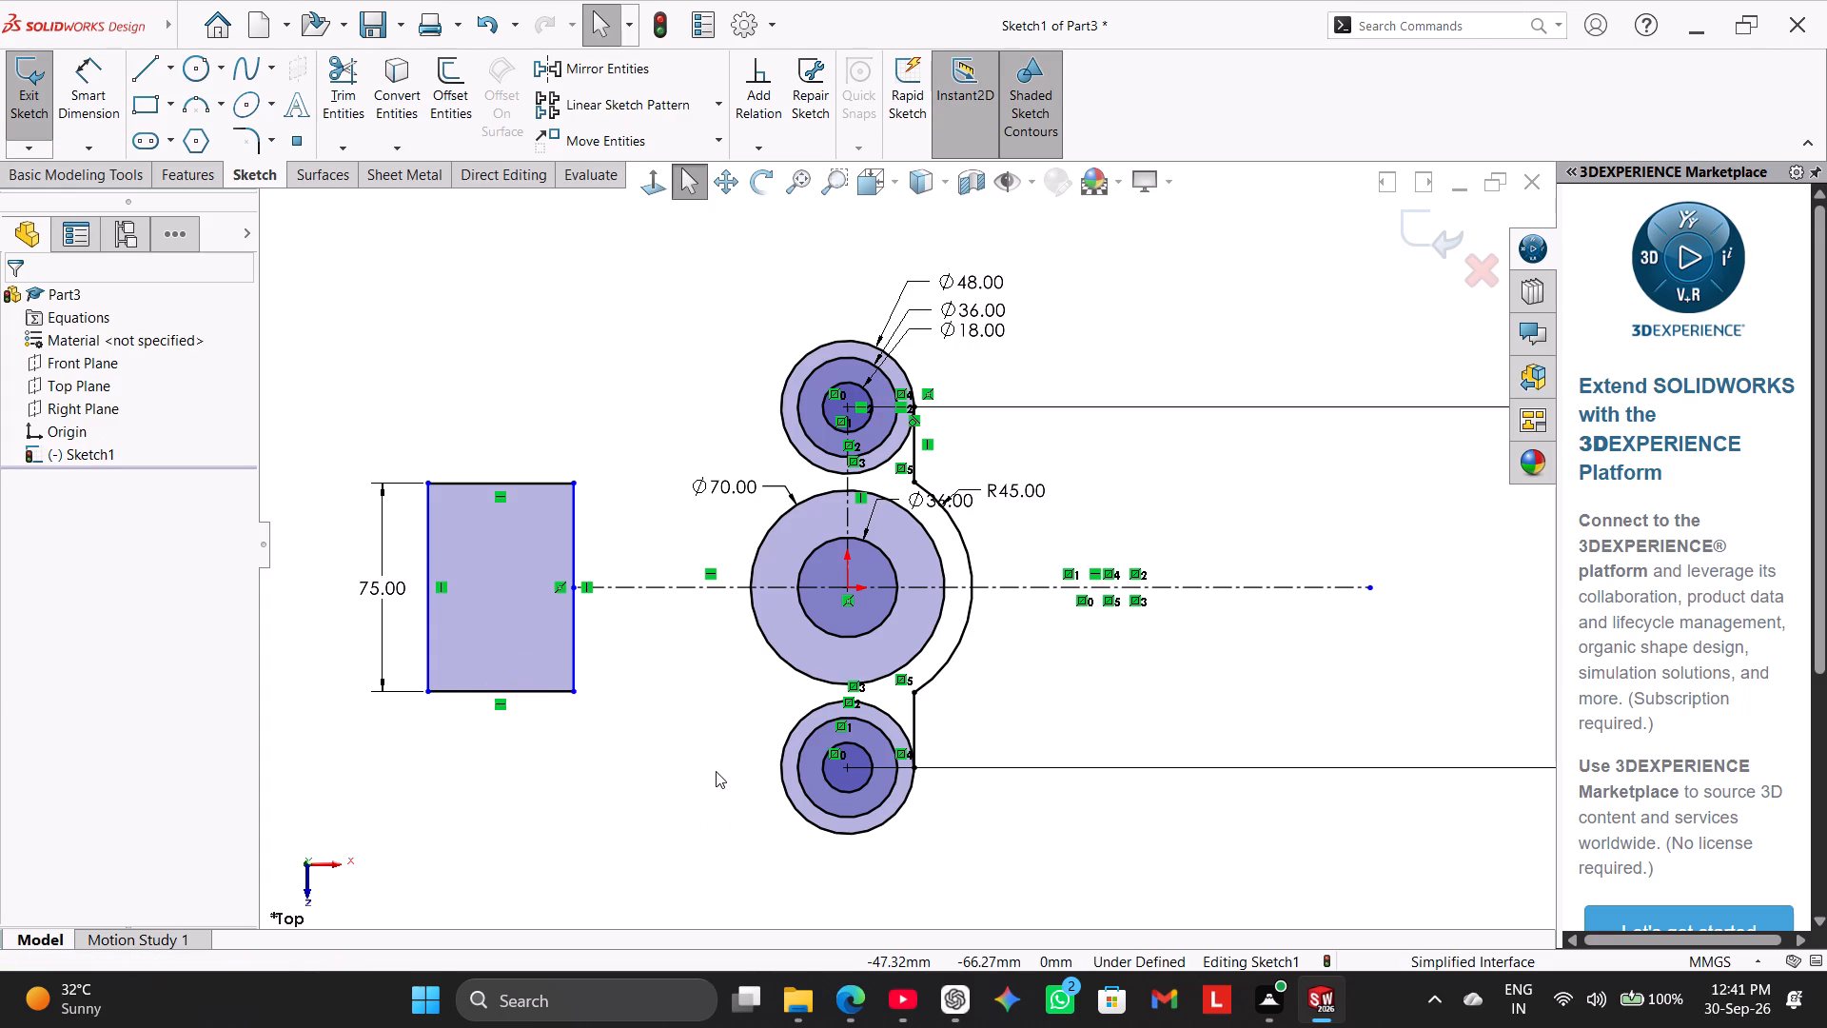
pyautogui.moveTo(589, 761); pyautogui.dragTo(738, 789, button='right')
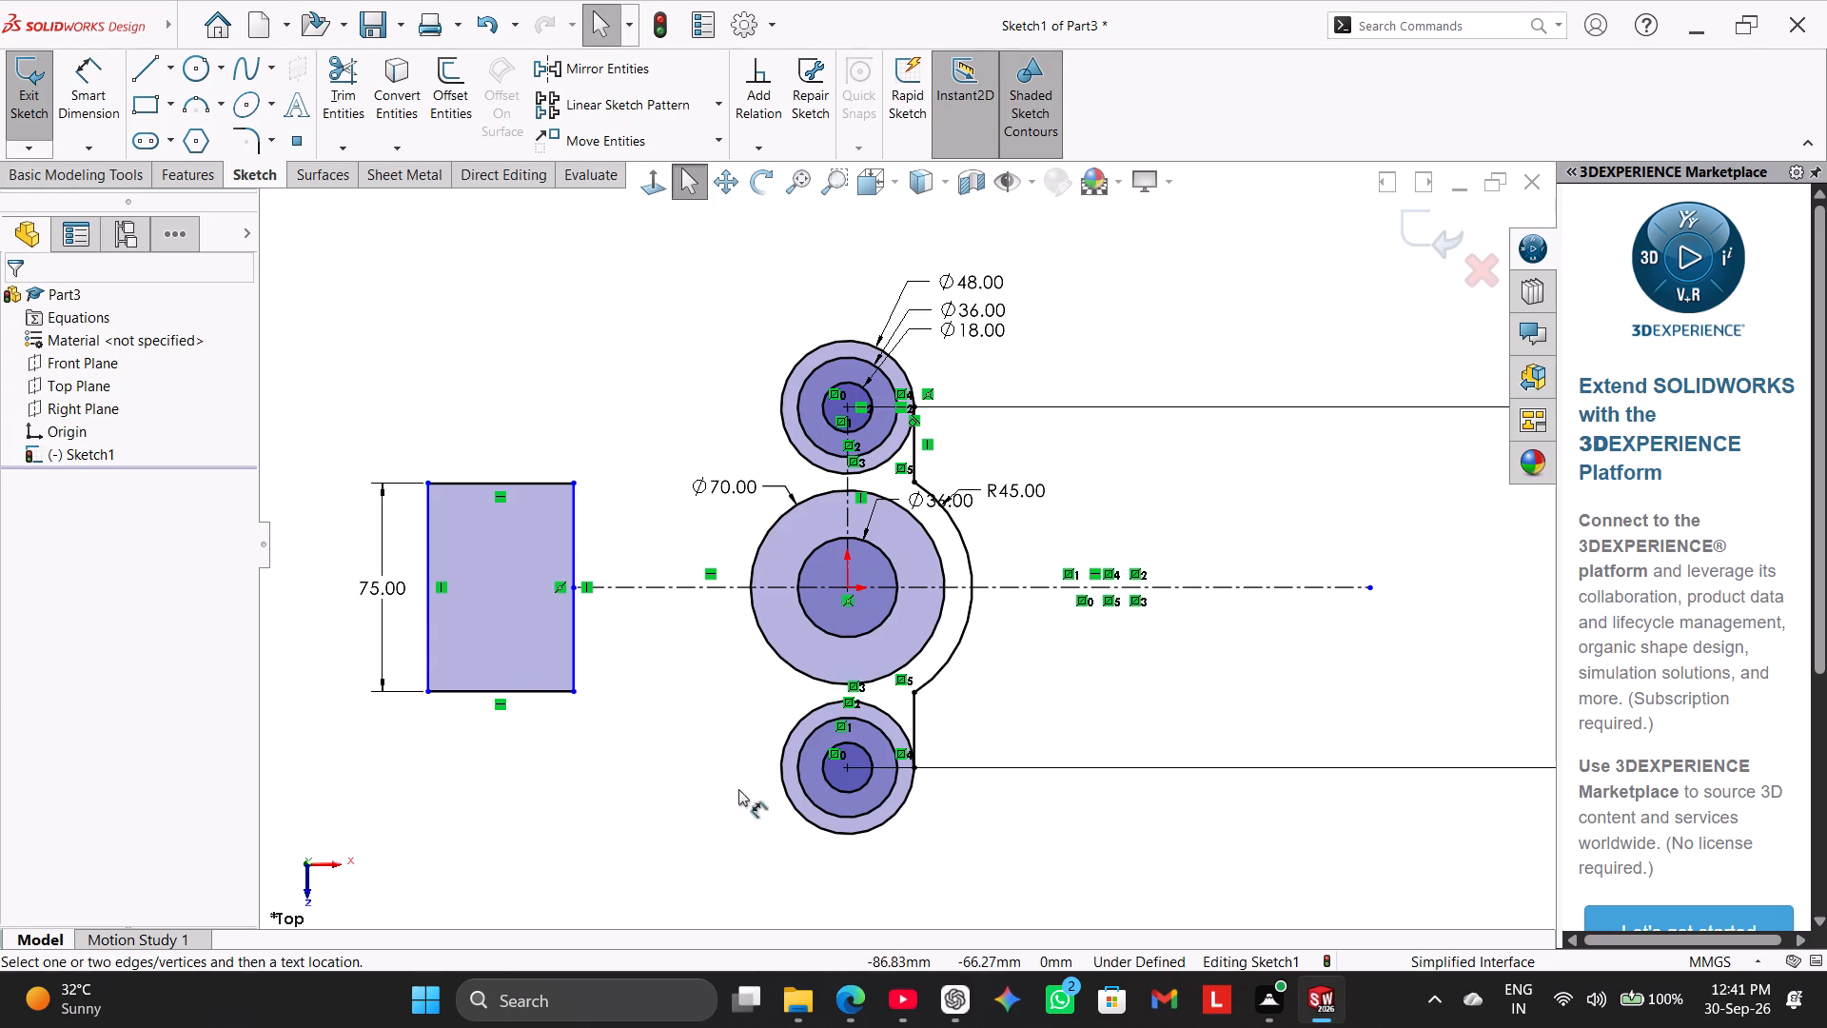
pyautogui.moveTo(738, 789); pyautogui.dragTo(805, 789, button='right')
pyautogui.click(531, 693)
pyautogui.click(531, 732)
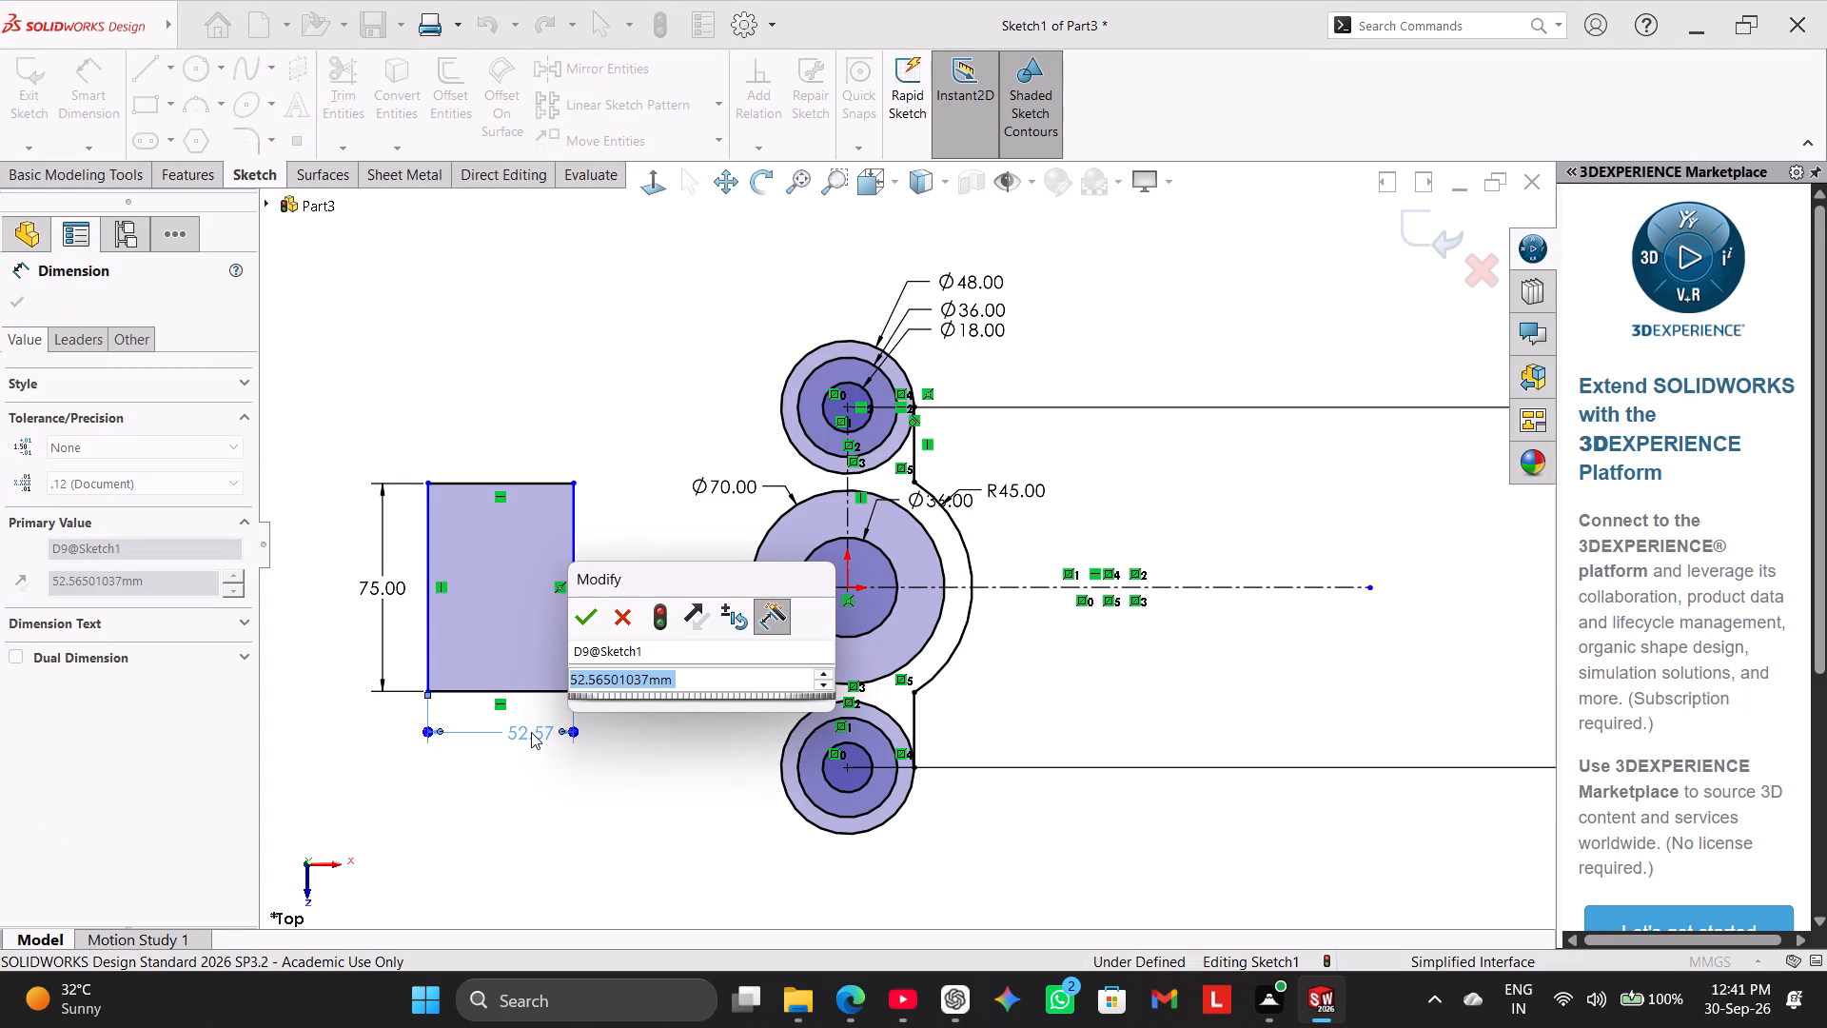
pyautogui.write('56')
pyautogui.press('Return')
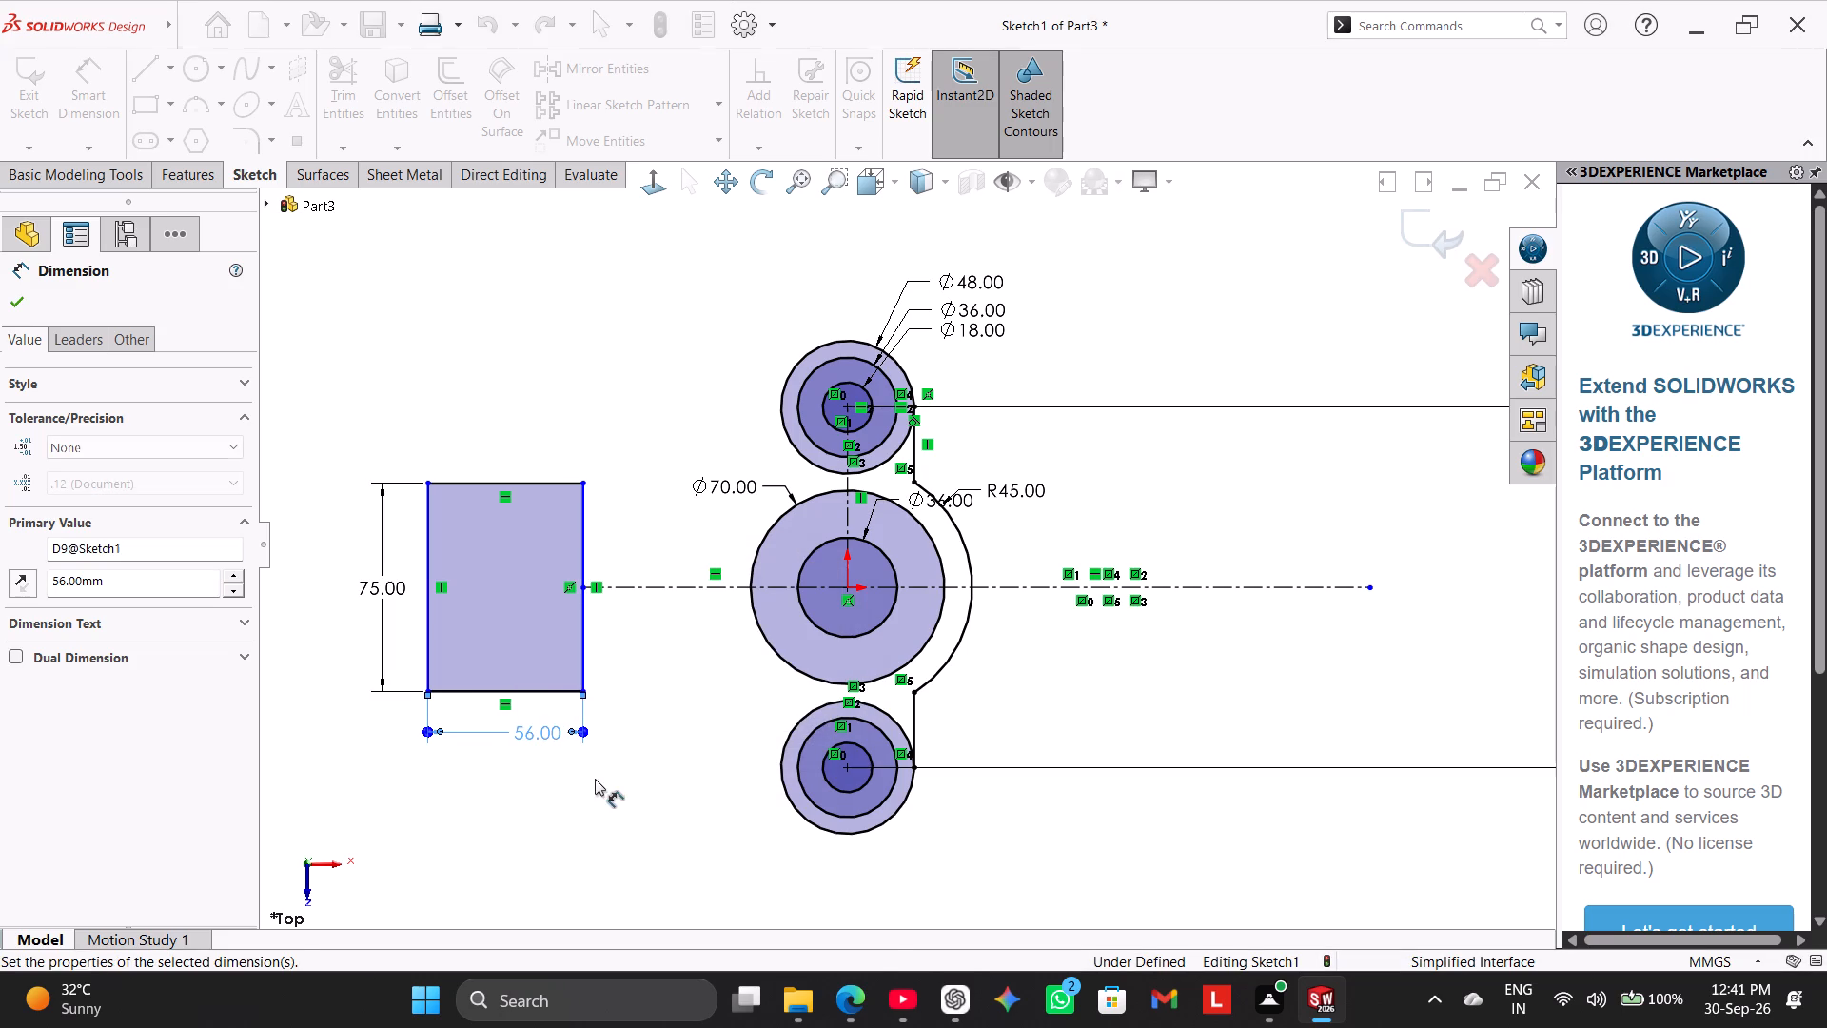
pyautogui.rightClick(614, 793)
pyautogui.click(686, 846)
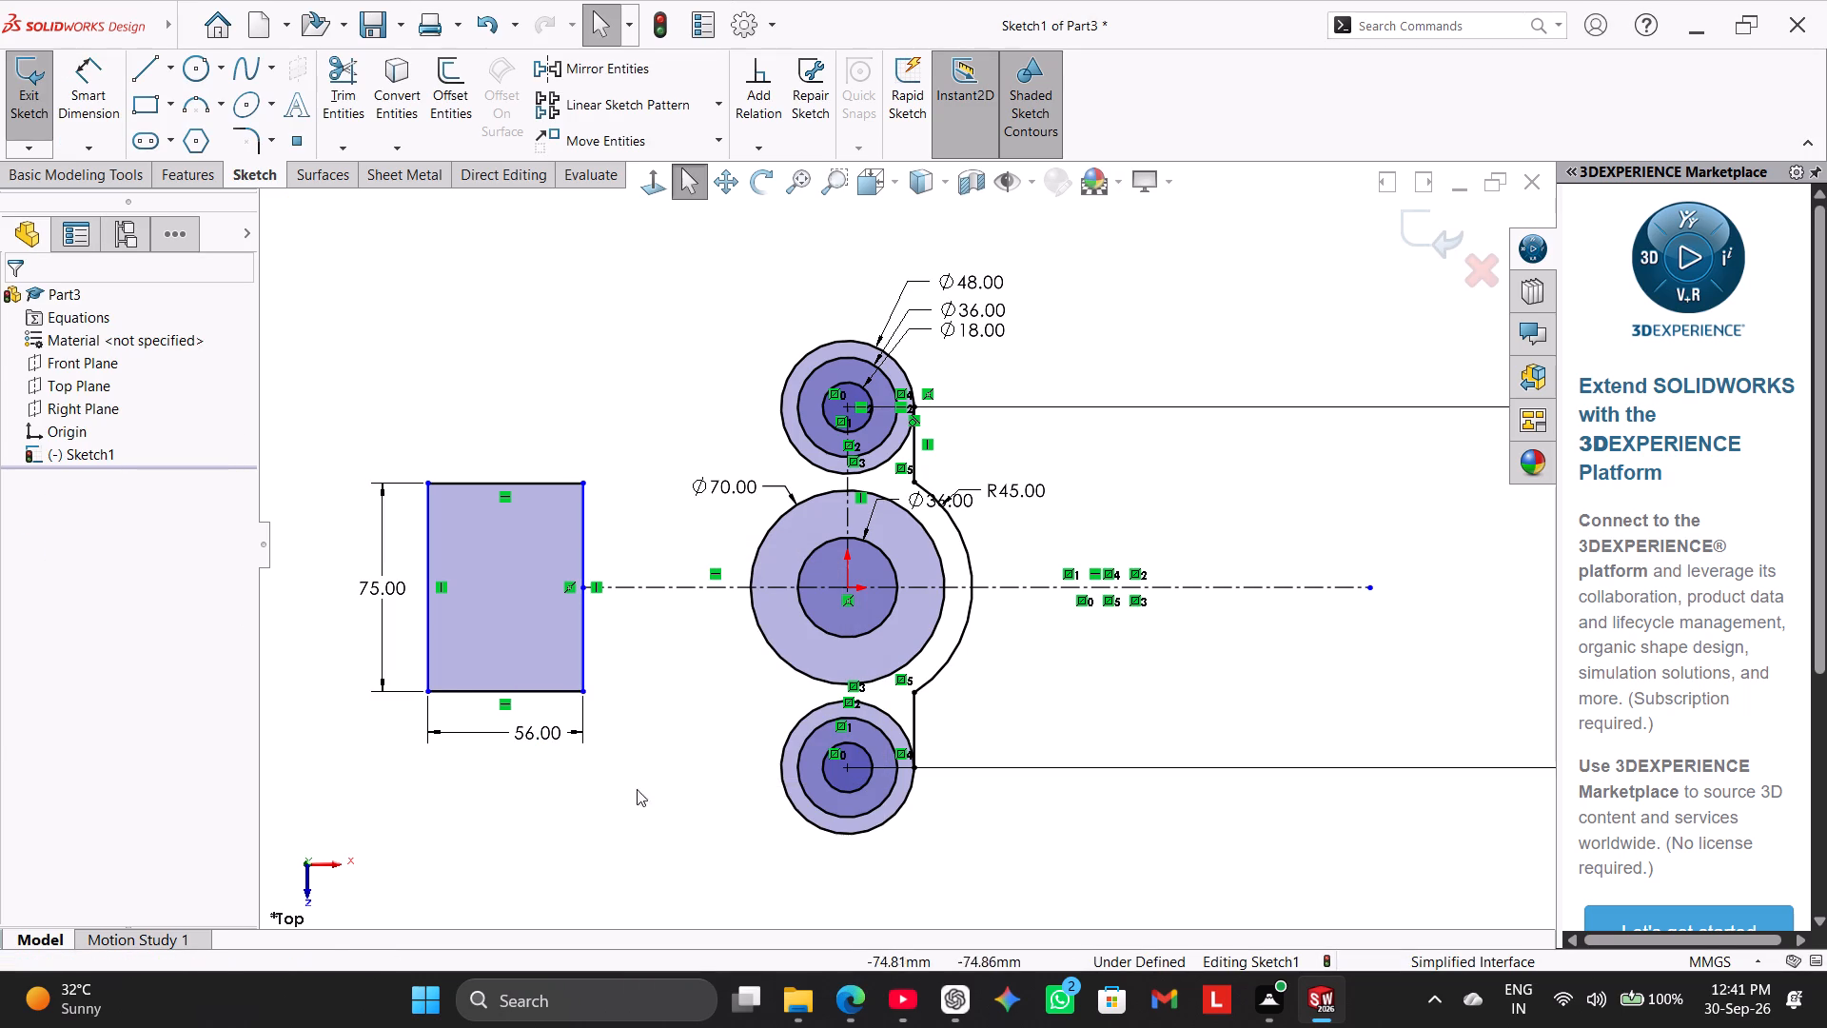
# Add an equal relation between the rectangle's two vertical sides.
pyautogui.keyDown('ctrl'); pyautogui.click(581, 670); pyautogui.keyUp('ctrl')
pyautogui.keyDown('ctrl'); pyautogui.click(428, 610); pyautogui.keyUp('ctrl')
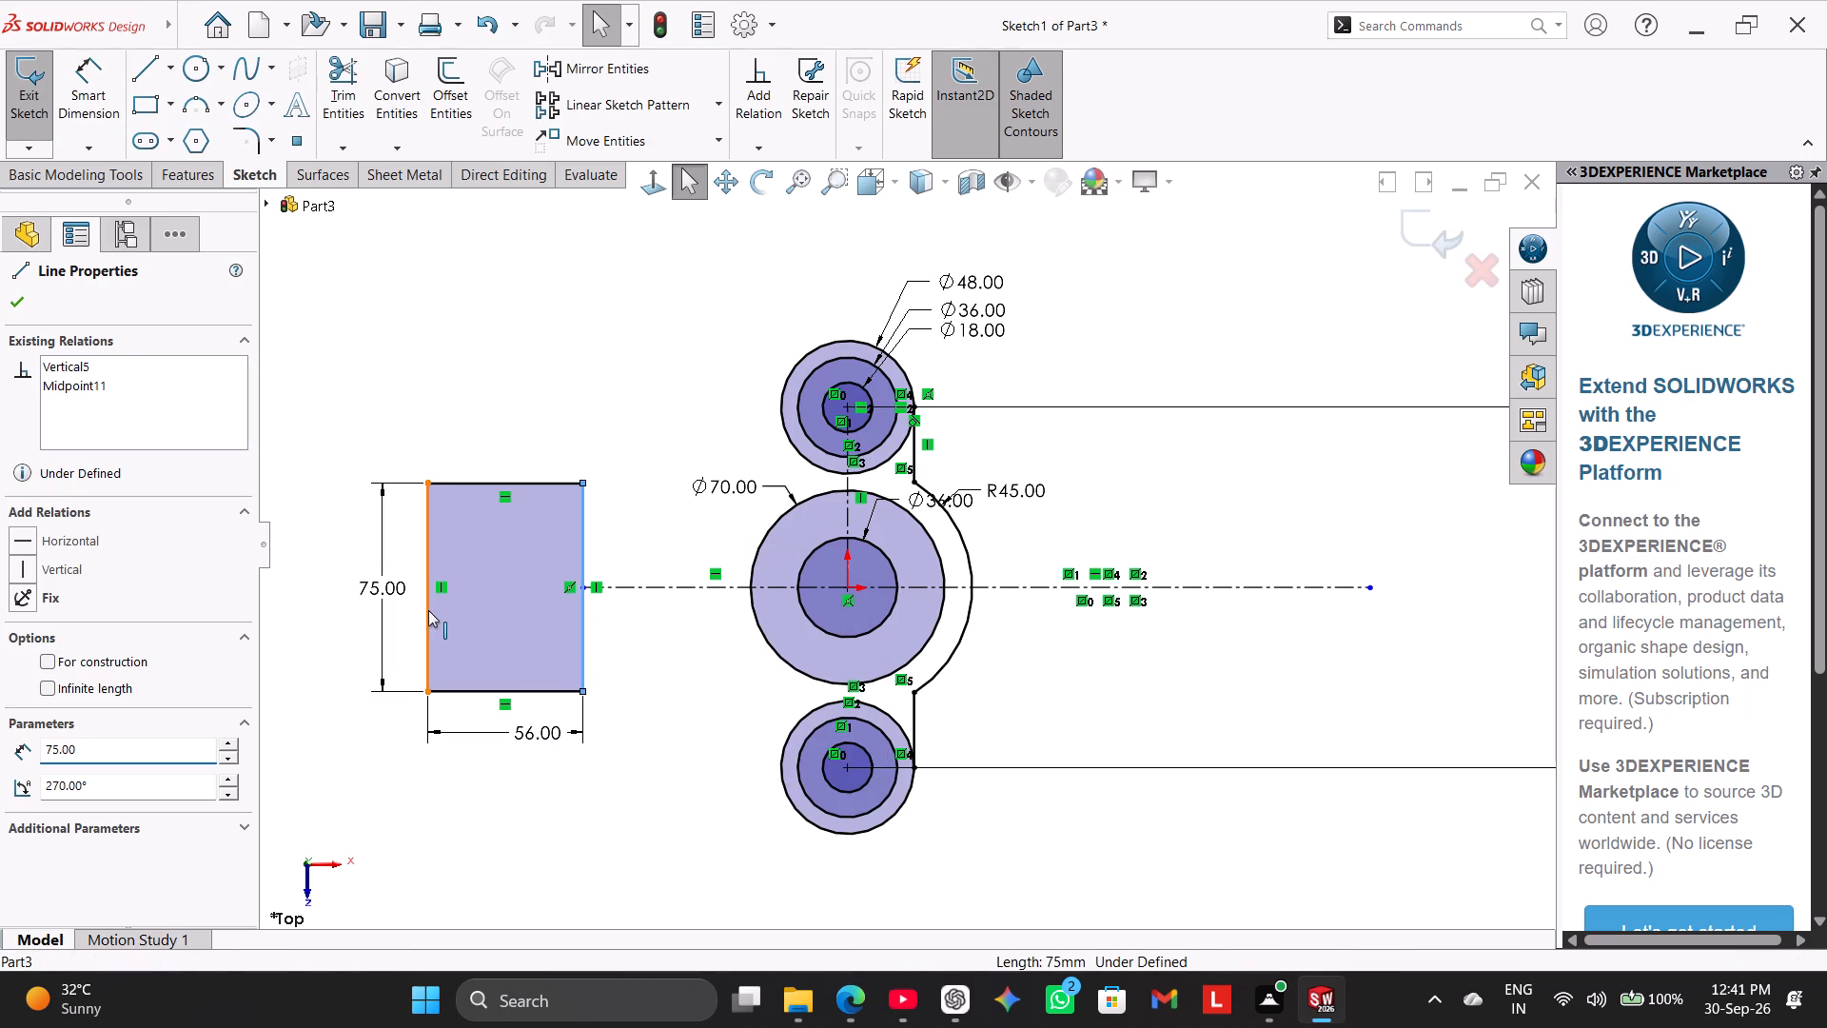
pyautogui.click(633, 531)
pyautogui.click(552, 367)
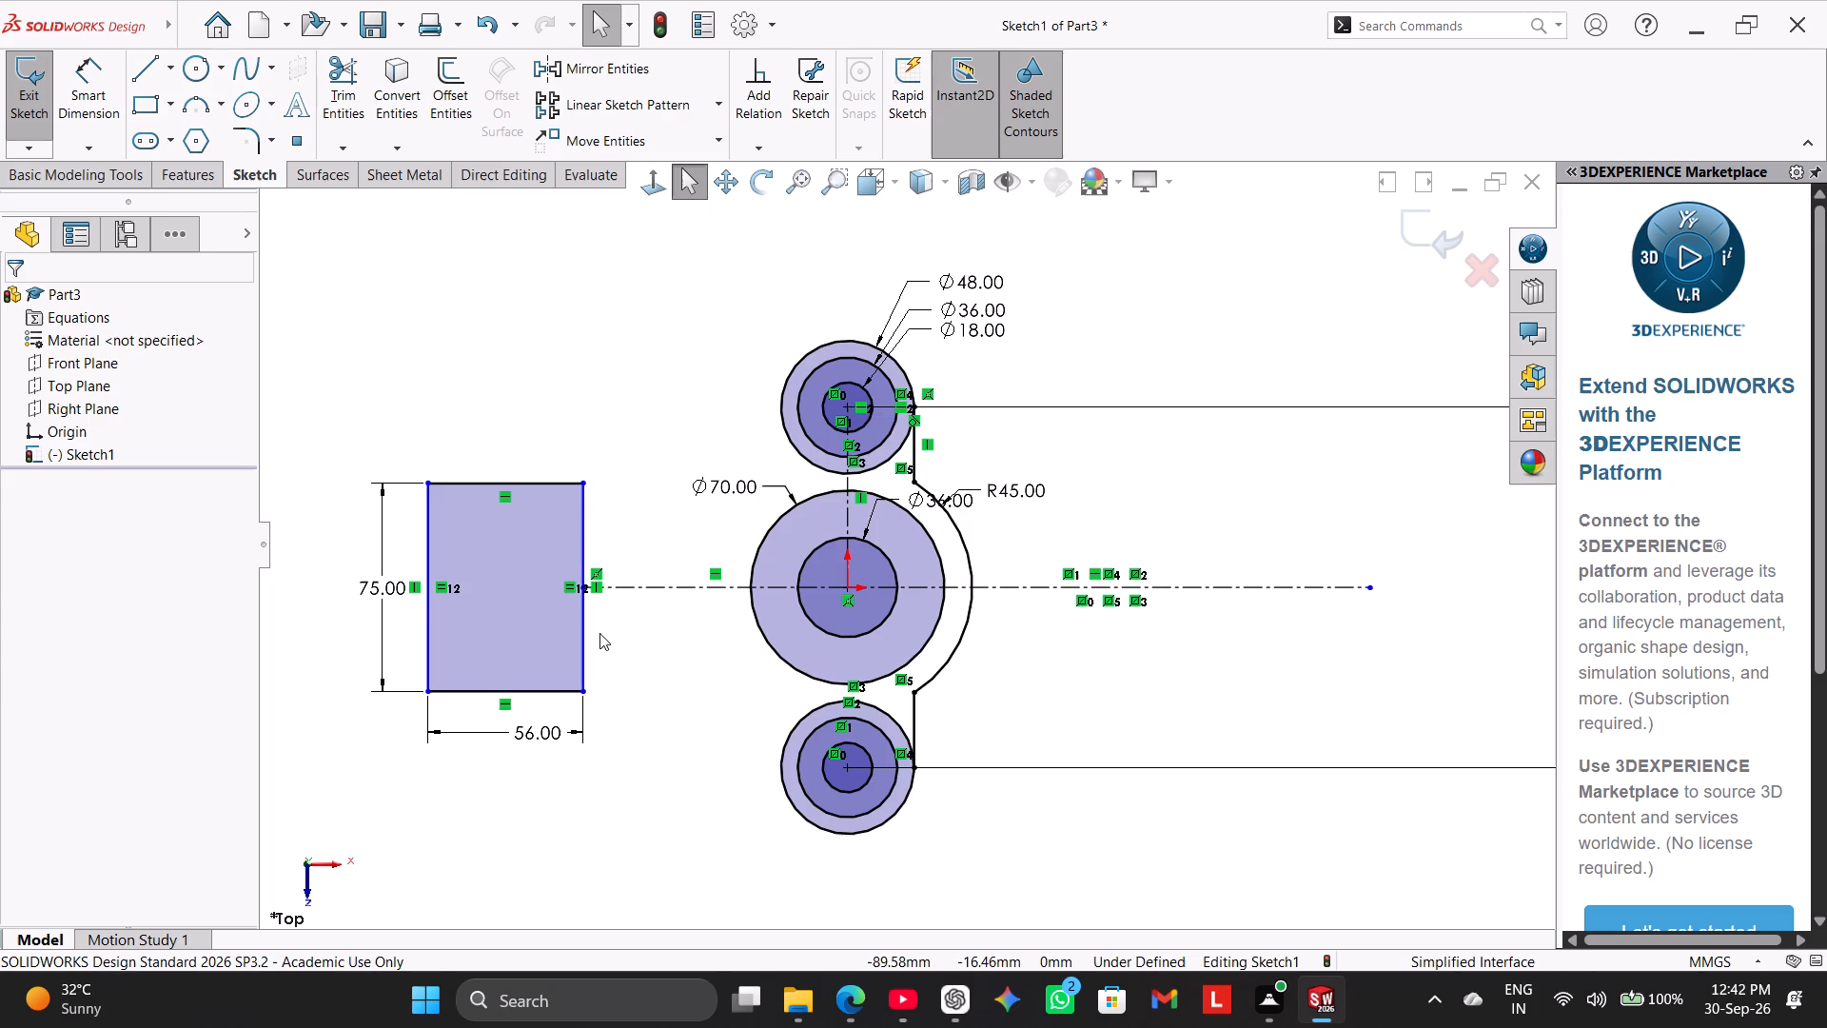
# Dimension the horizontal distance from the rectangle's left side to the lower circle set's center as 128 mm.
pyautogui.click(114, 104)
pyautogui.click(428, 643)
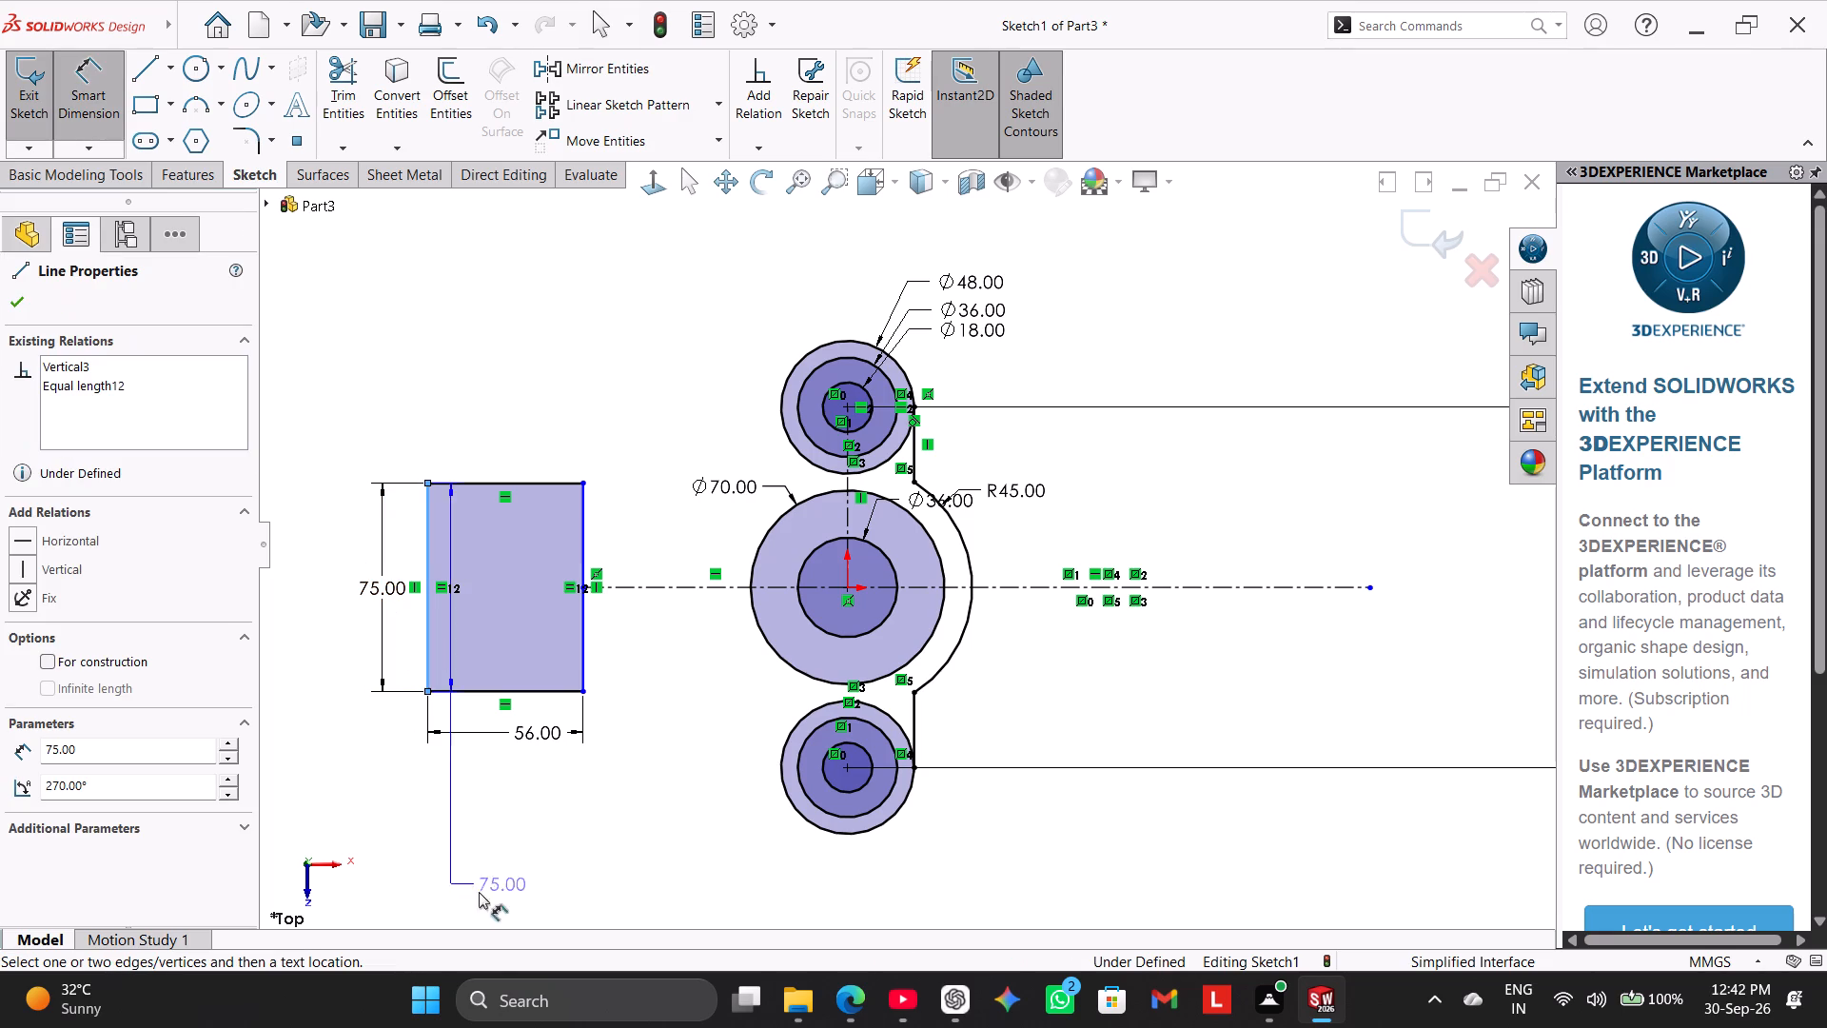
pyautogui.click(849, 764)
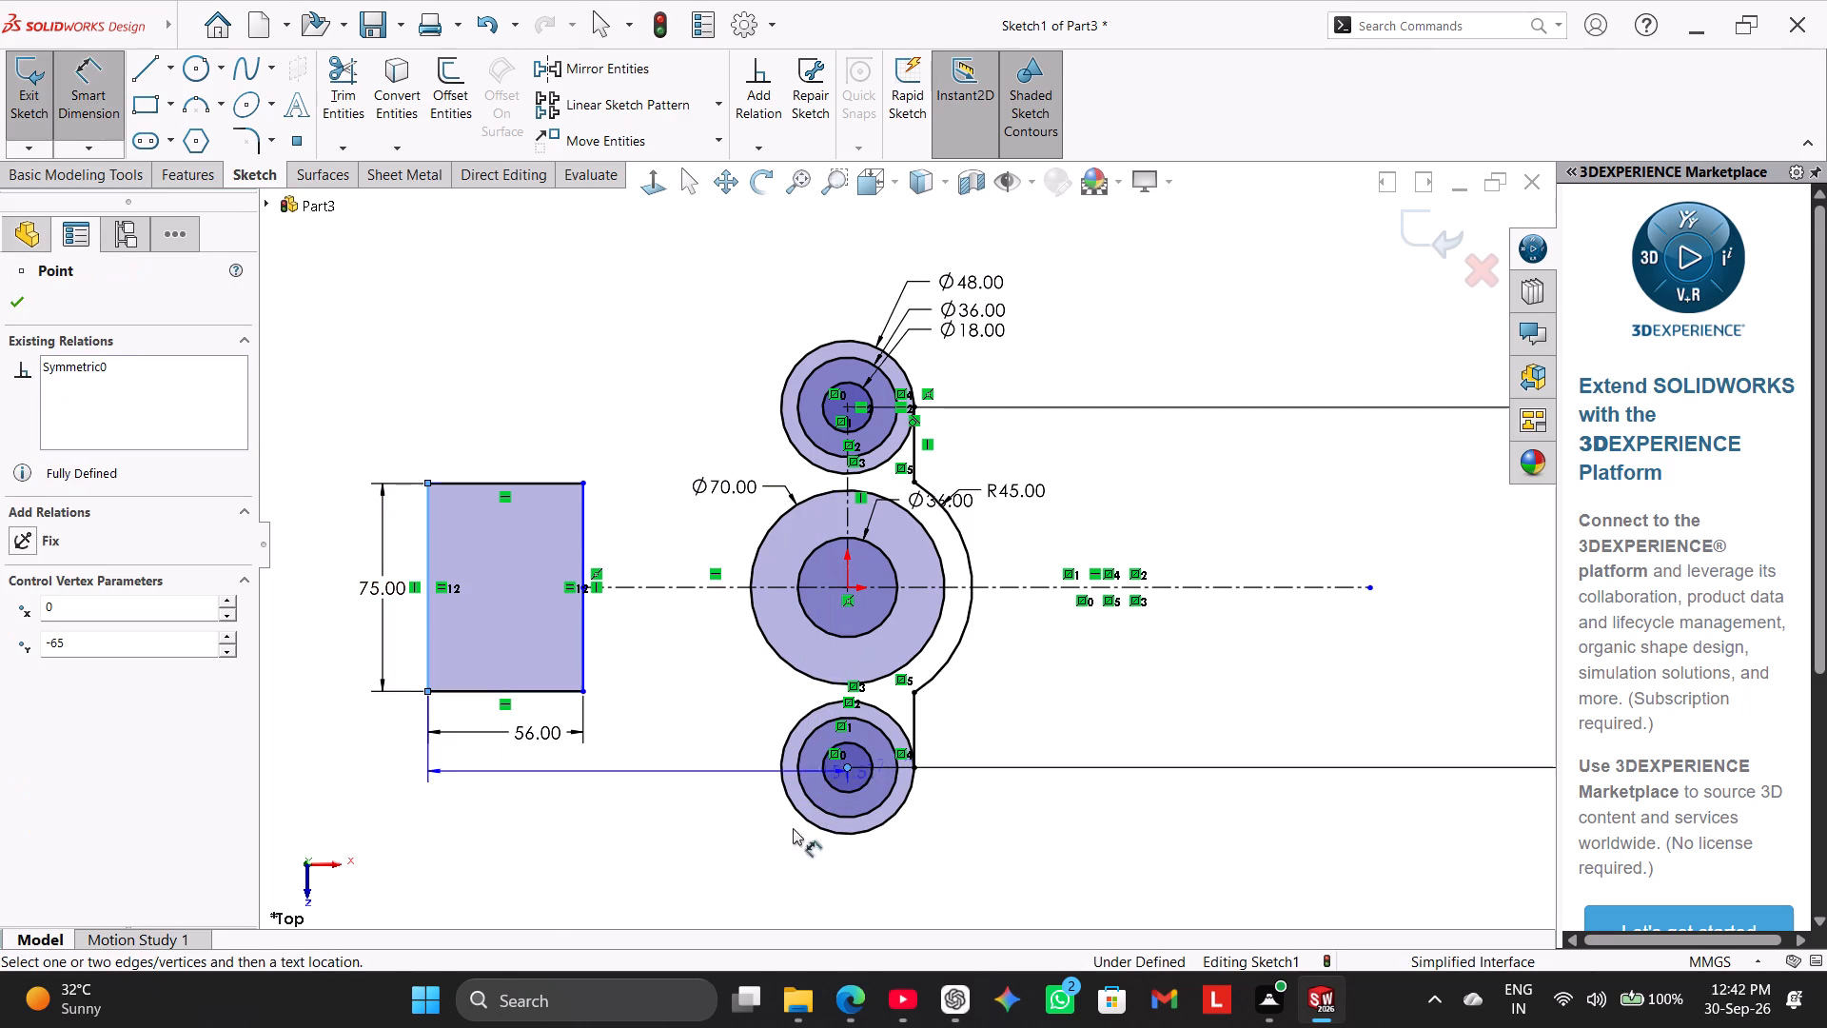
pyautogui.click(650, 820)
pyautogui.write('128')
pyautogui.press('Return')
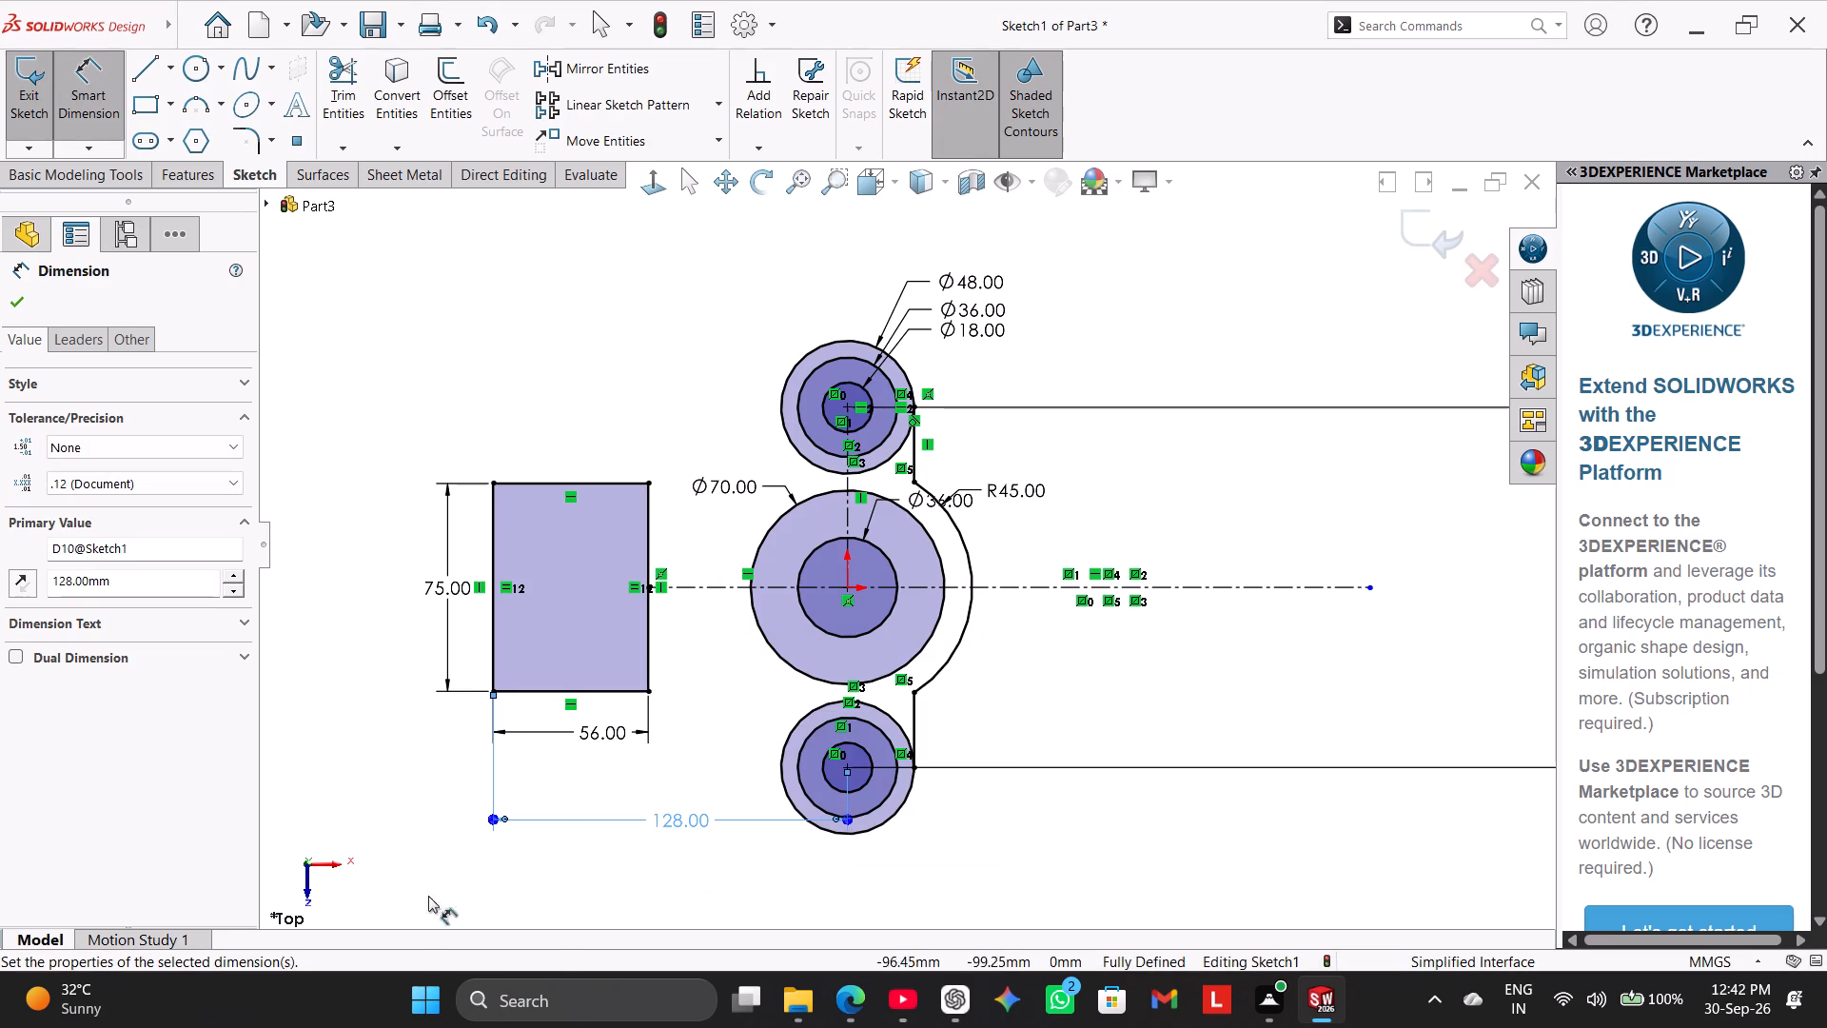
pyautogui.click(585, 352)
pyautogui.rightClick(585, 352)
pyautogui.click(696, 412)
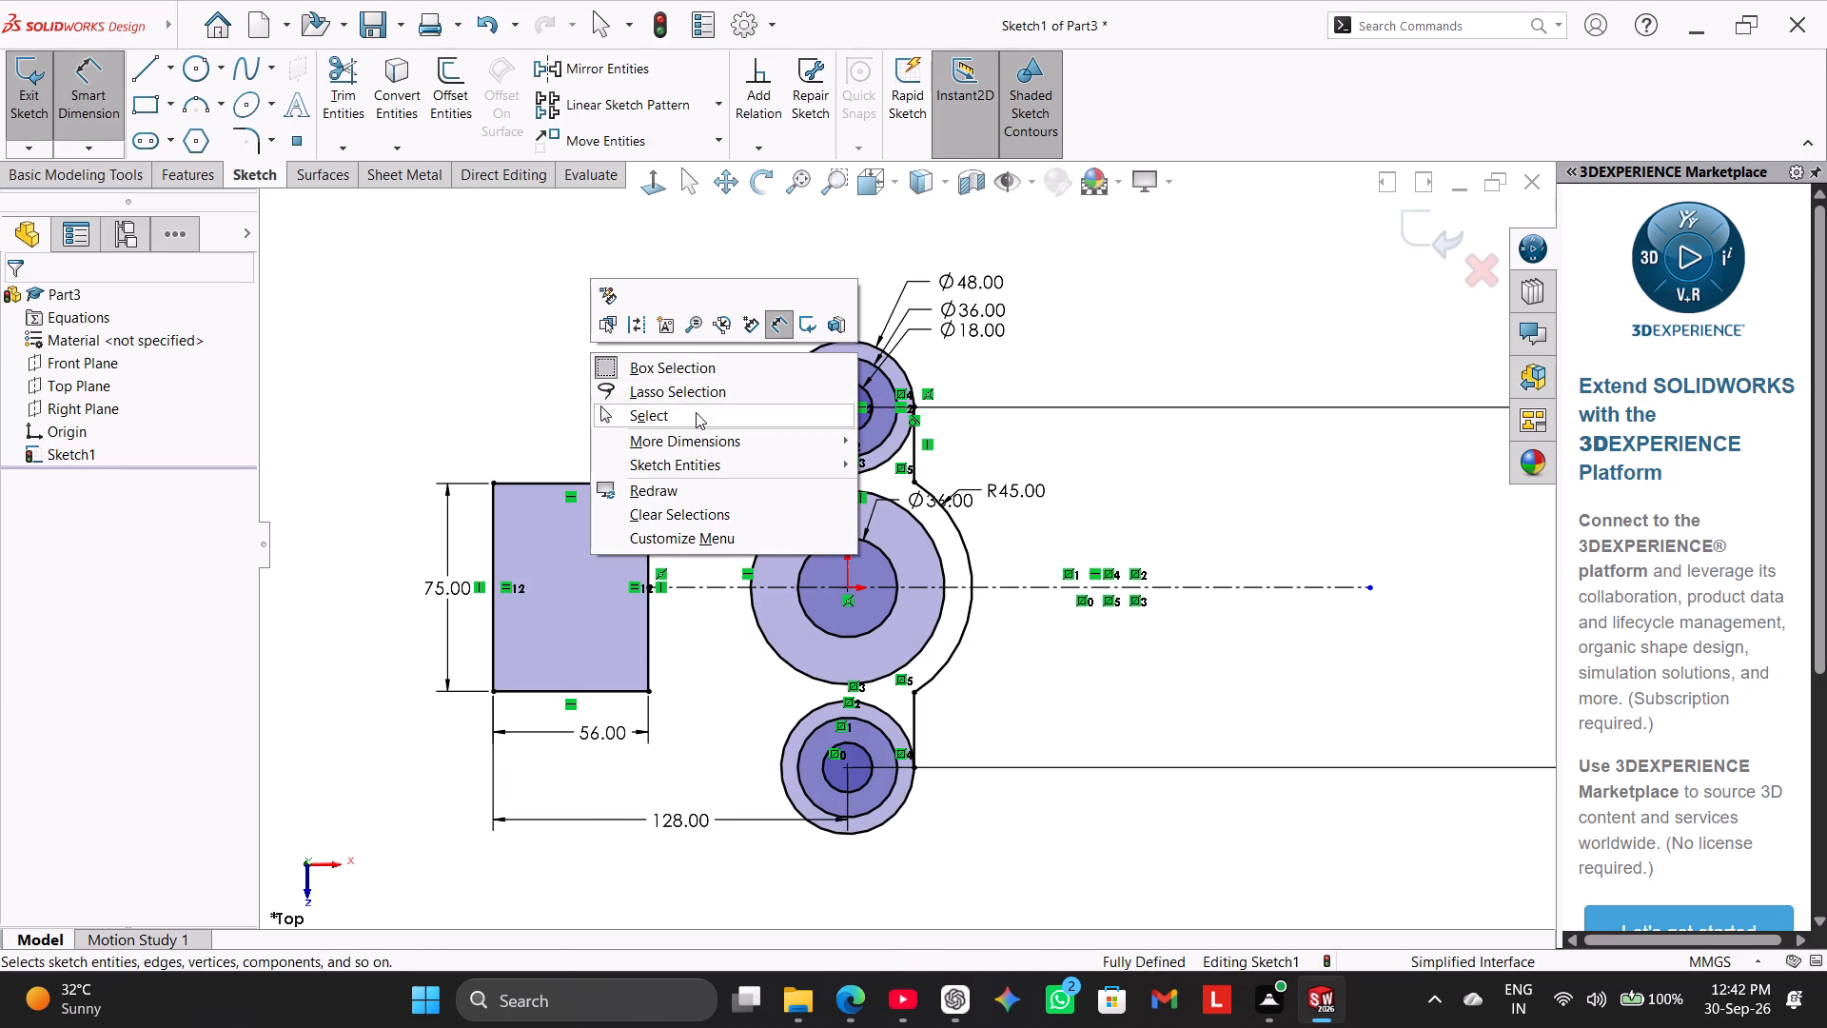
# Sketch a sloped line about 75 mm long from the rectangle's top-right corner to the upper 48 mm circle.
pyautogui.click(131, 75)
pyautogui.scroll(-3, 752, 442)
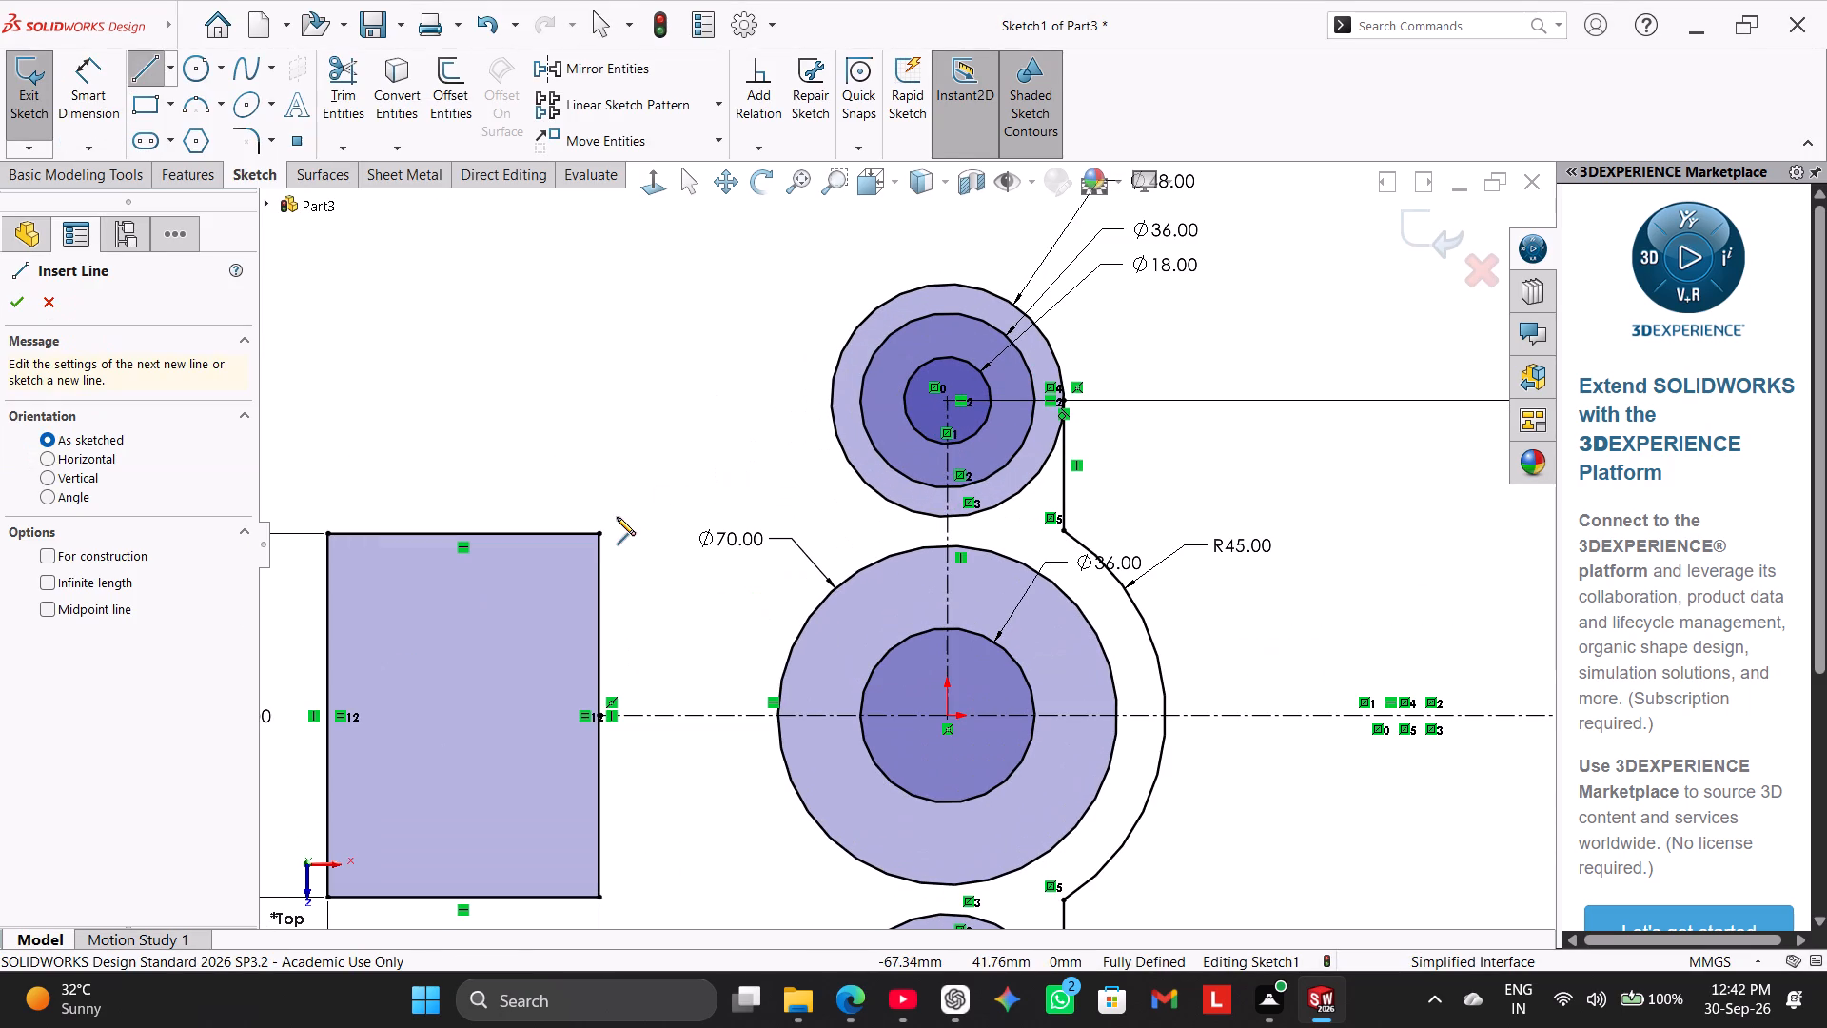
pyautogui.click(599, 534)
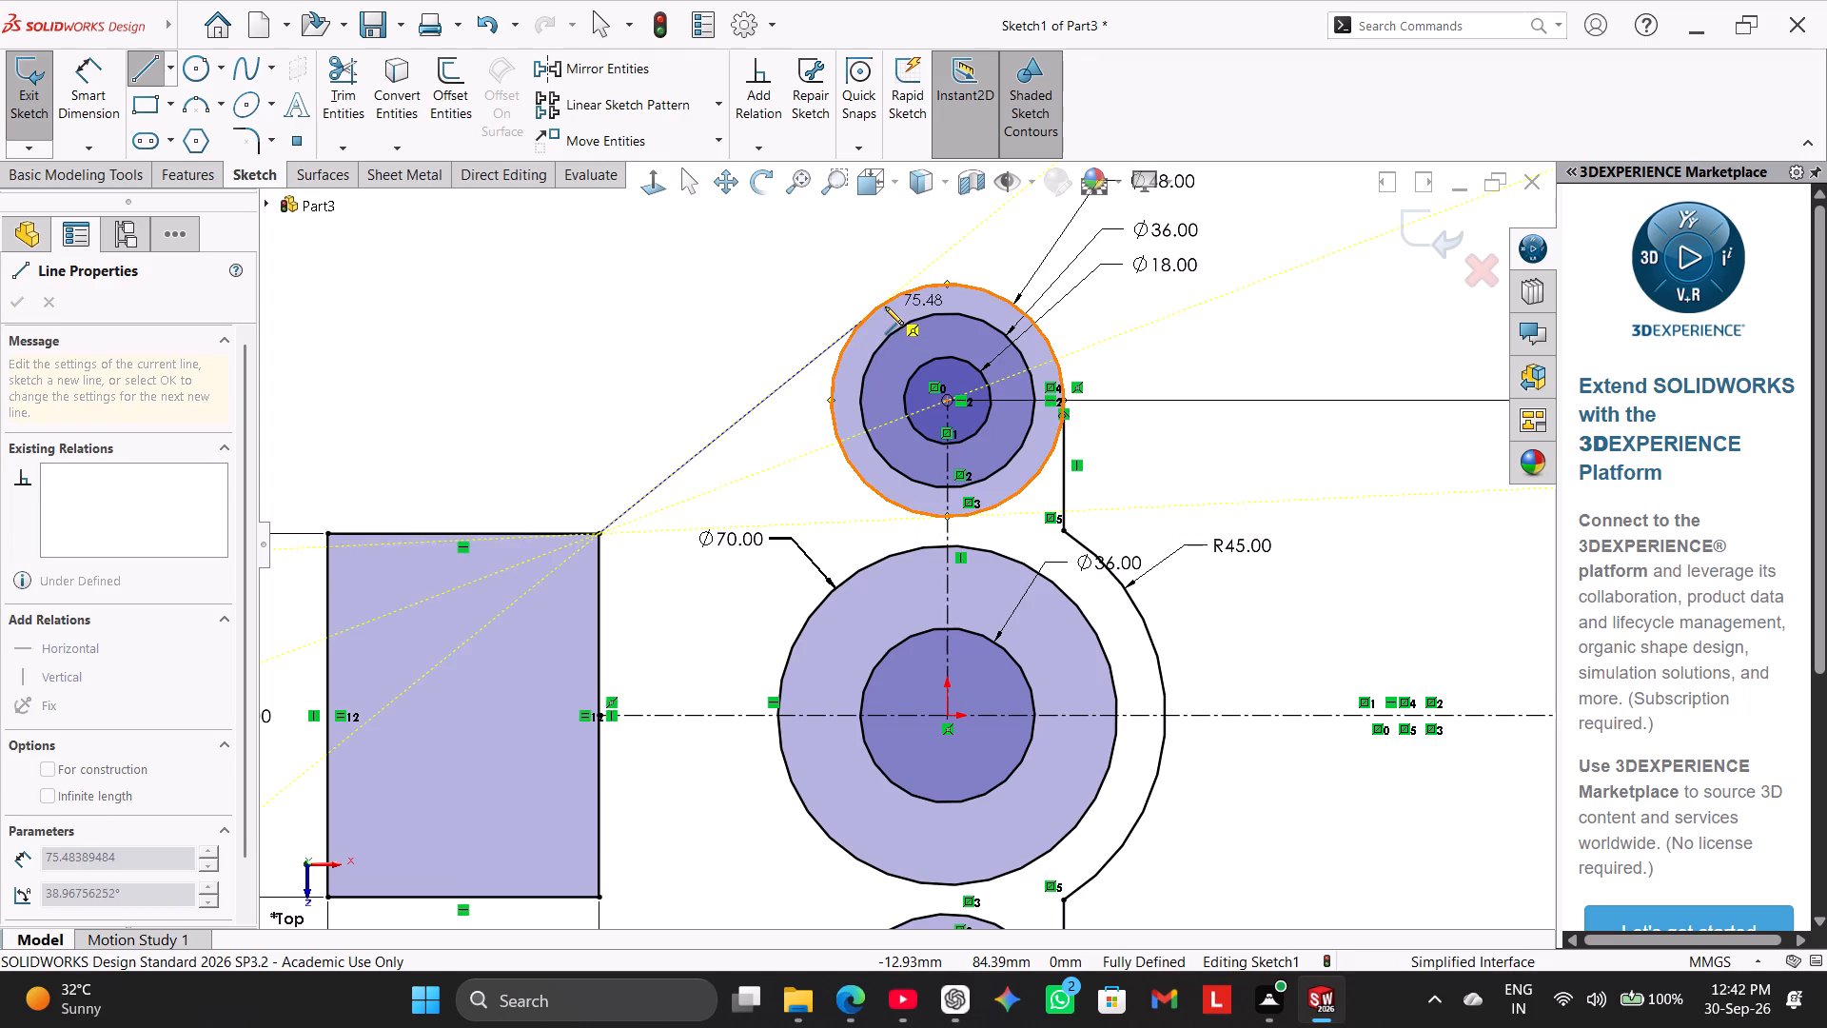
pyautogui.click(885, 306)
pyautogui.rightClick(678, 306)
pyautogui.click(724, 319)
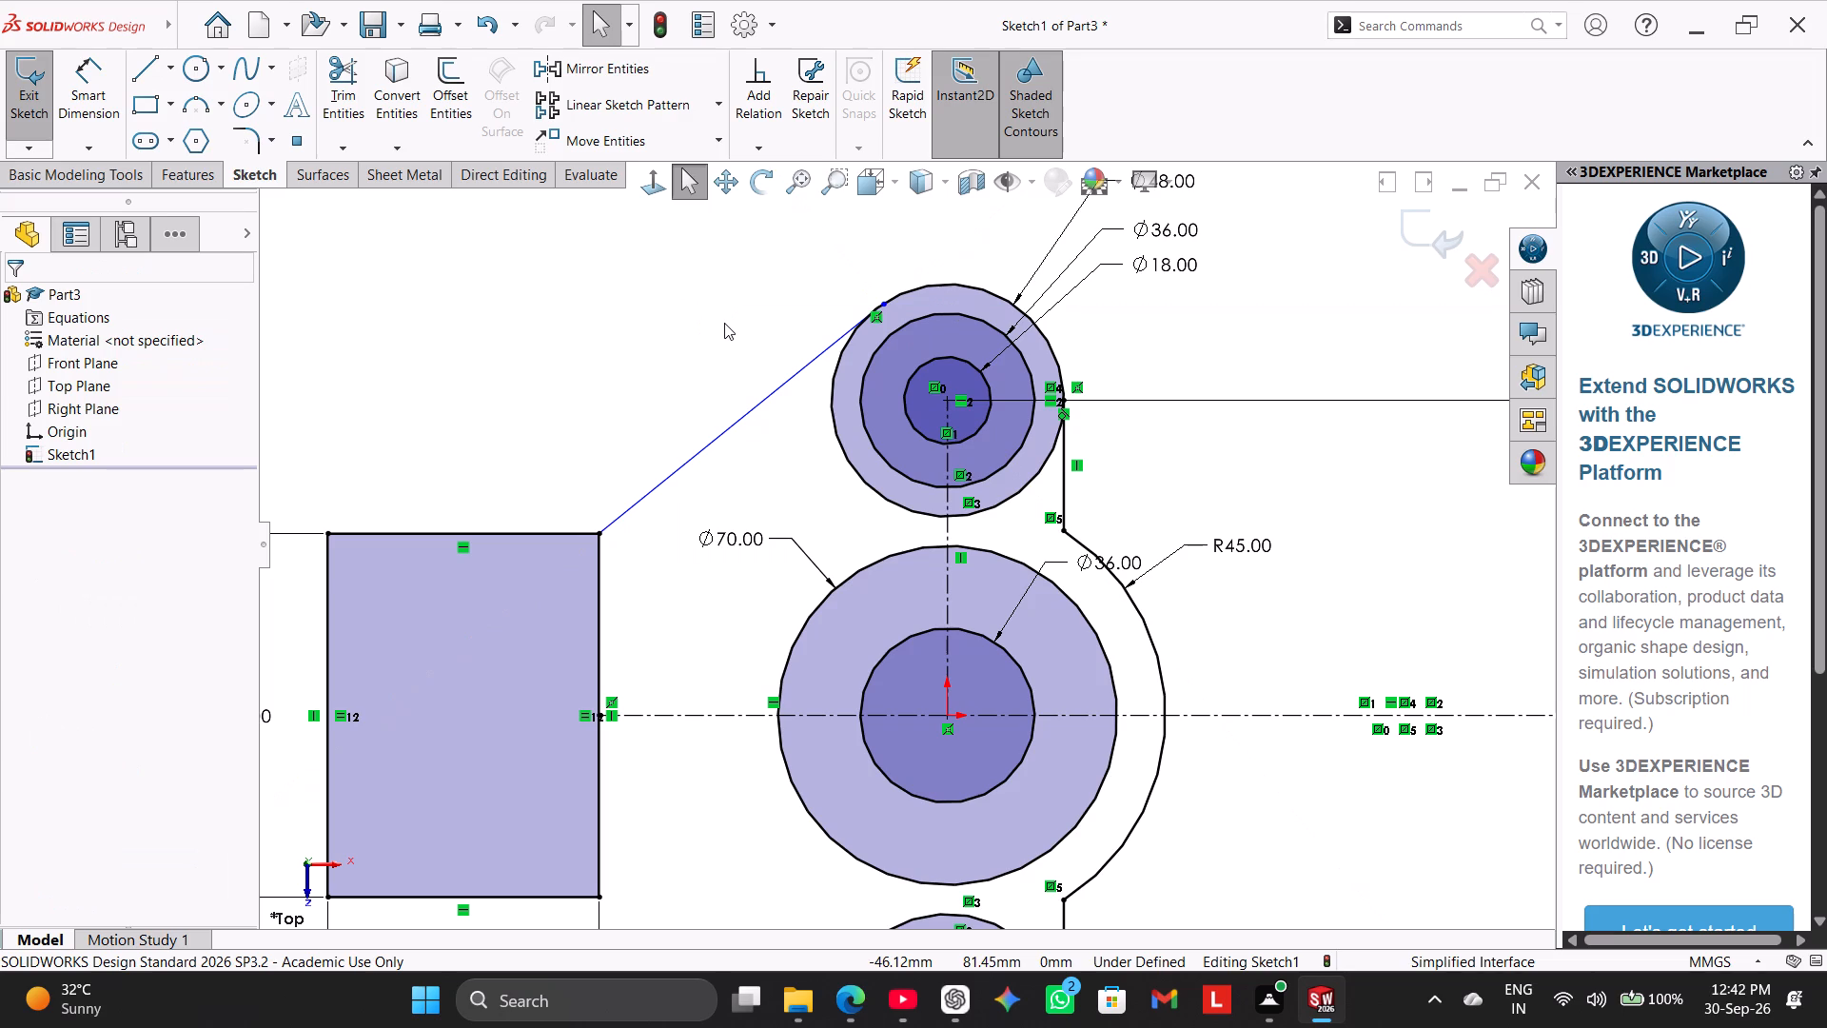
# Add a tangent relation between the sloped line and the upper 48 mm circle.
pyautogui.scroll(2, 764, 481)
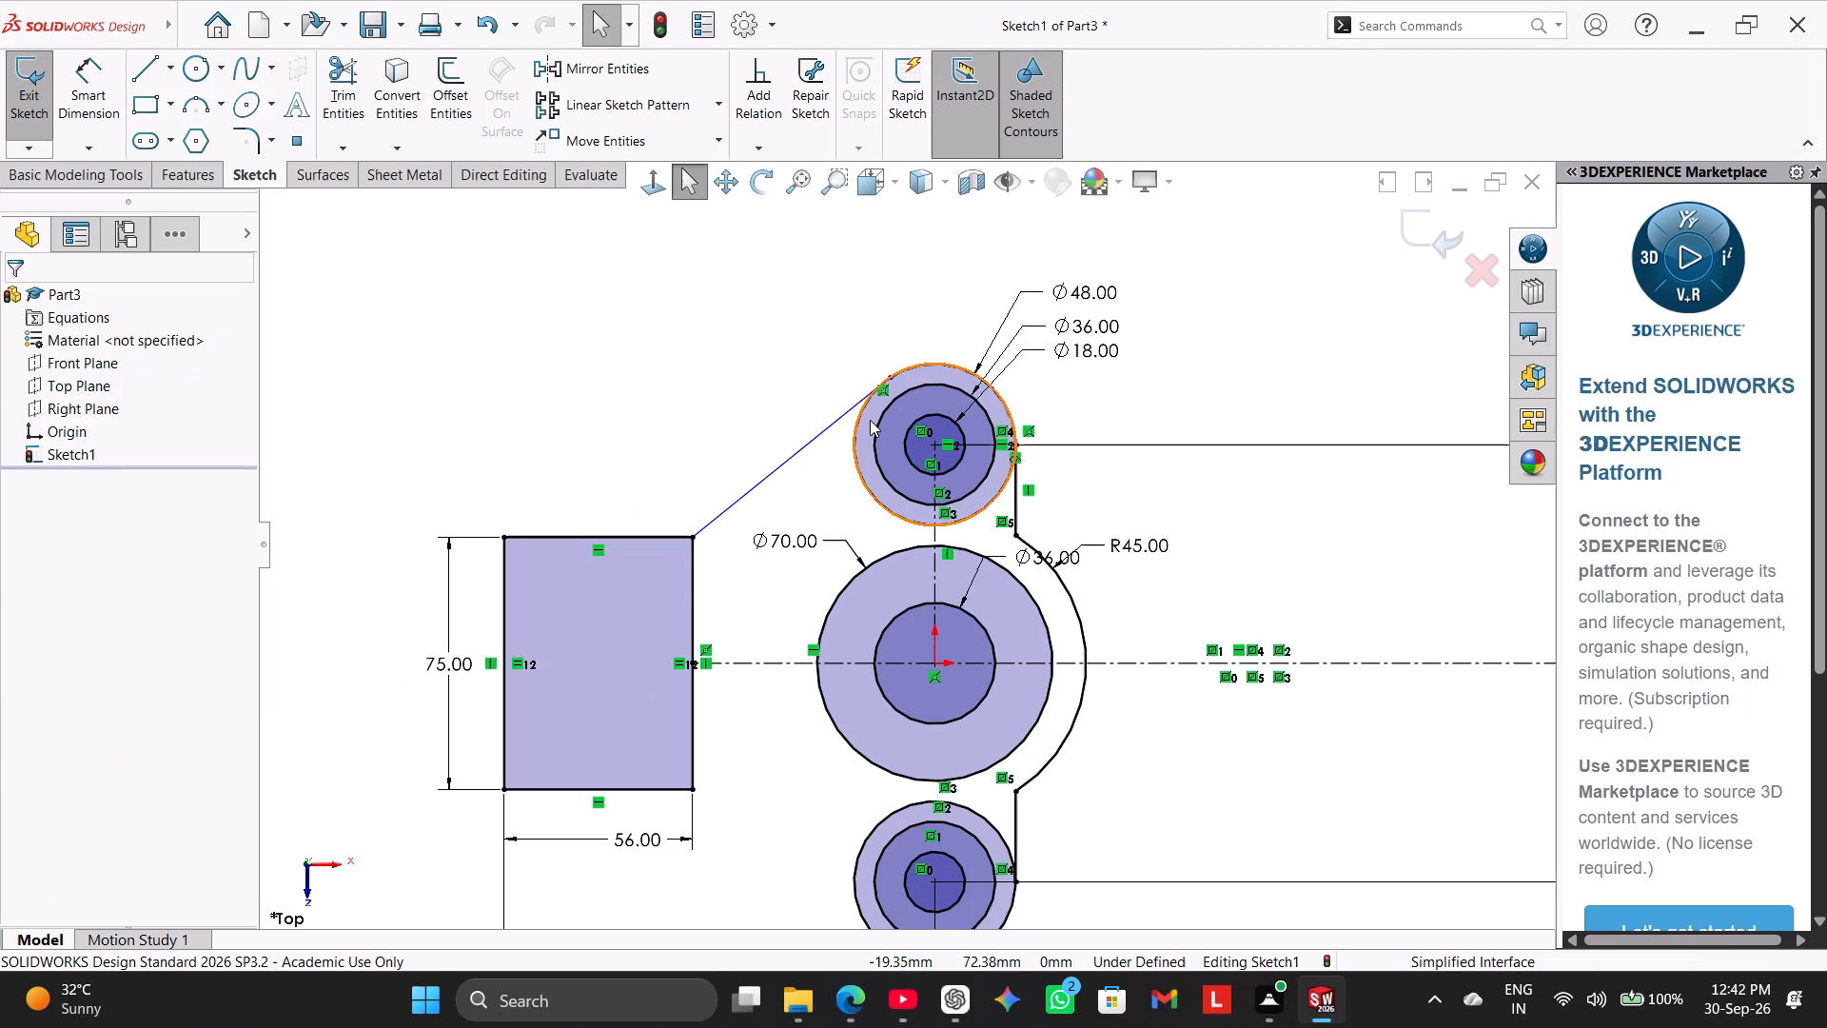
pyautogui.click(848, 413)
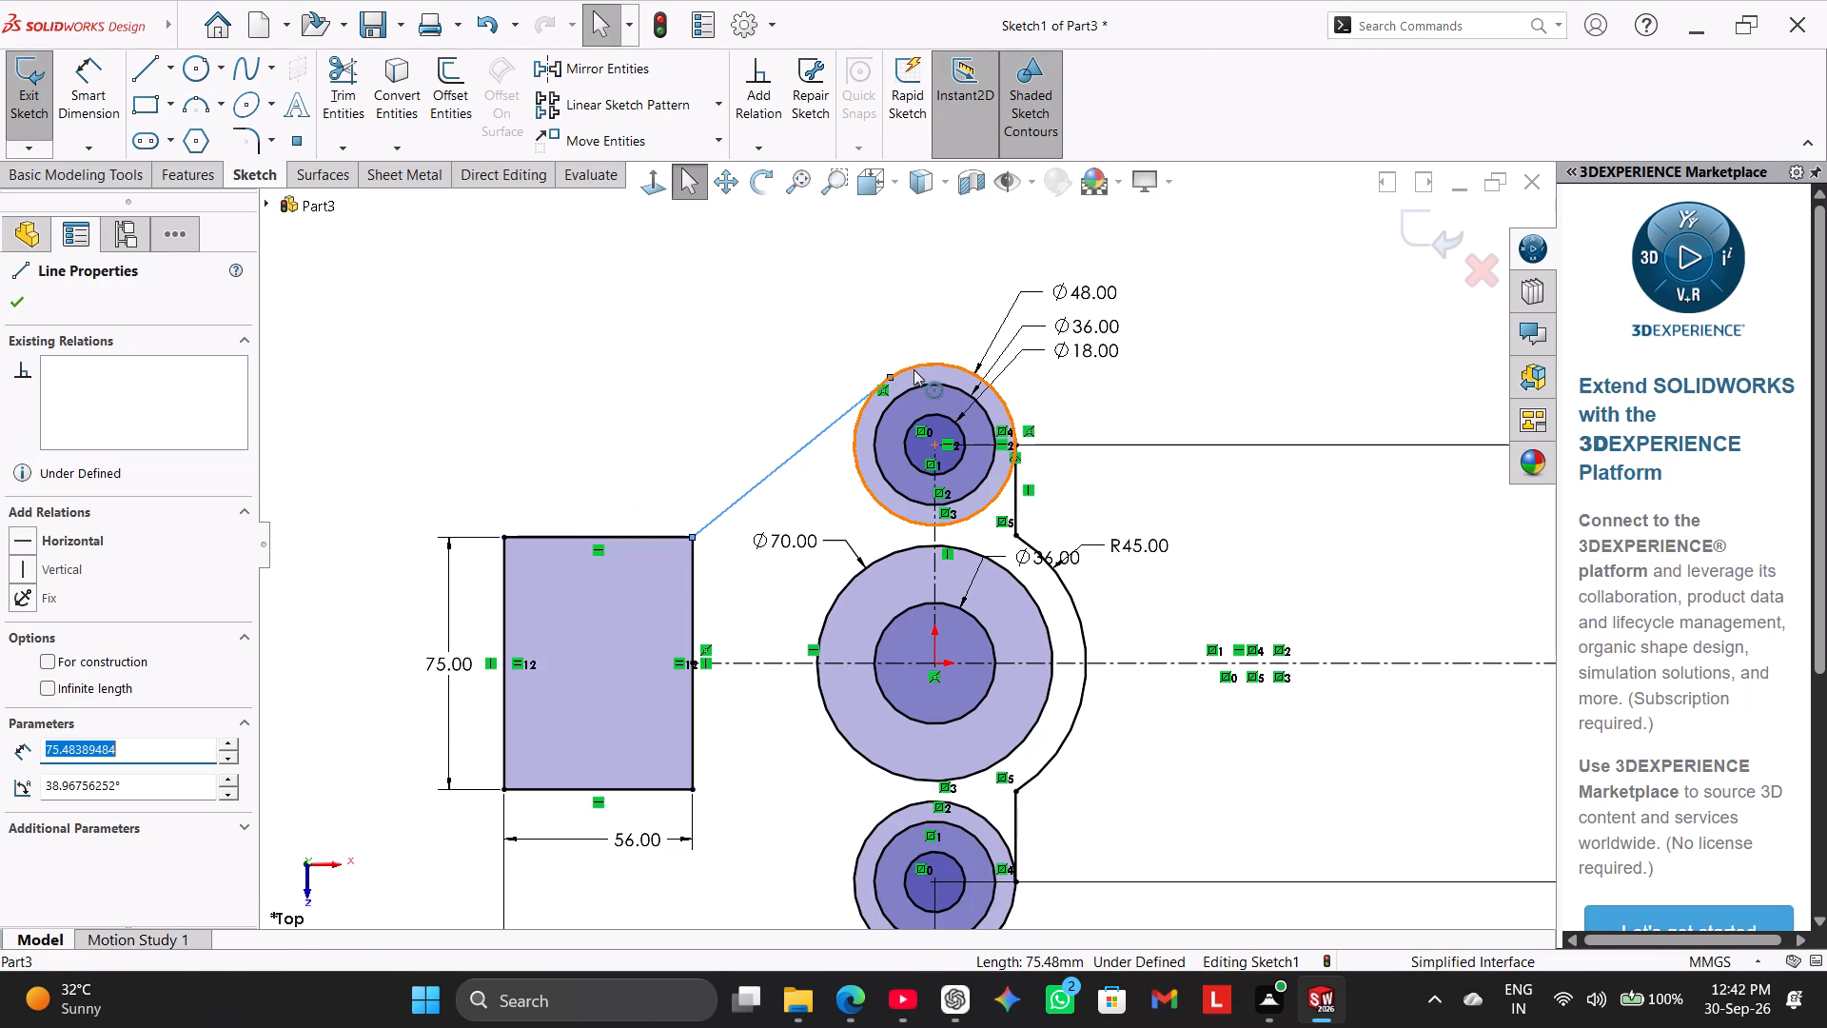
pyautogui.keyDown('ctrl'); pyautogui.click(913, 369); pyautogui.keyUp('ctrl')
pyautogui.click(973, 285)
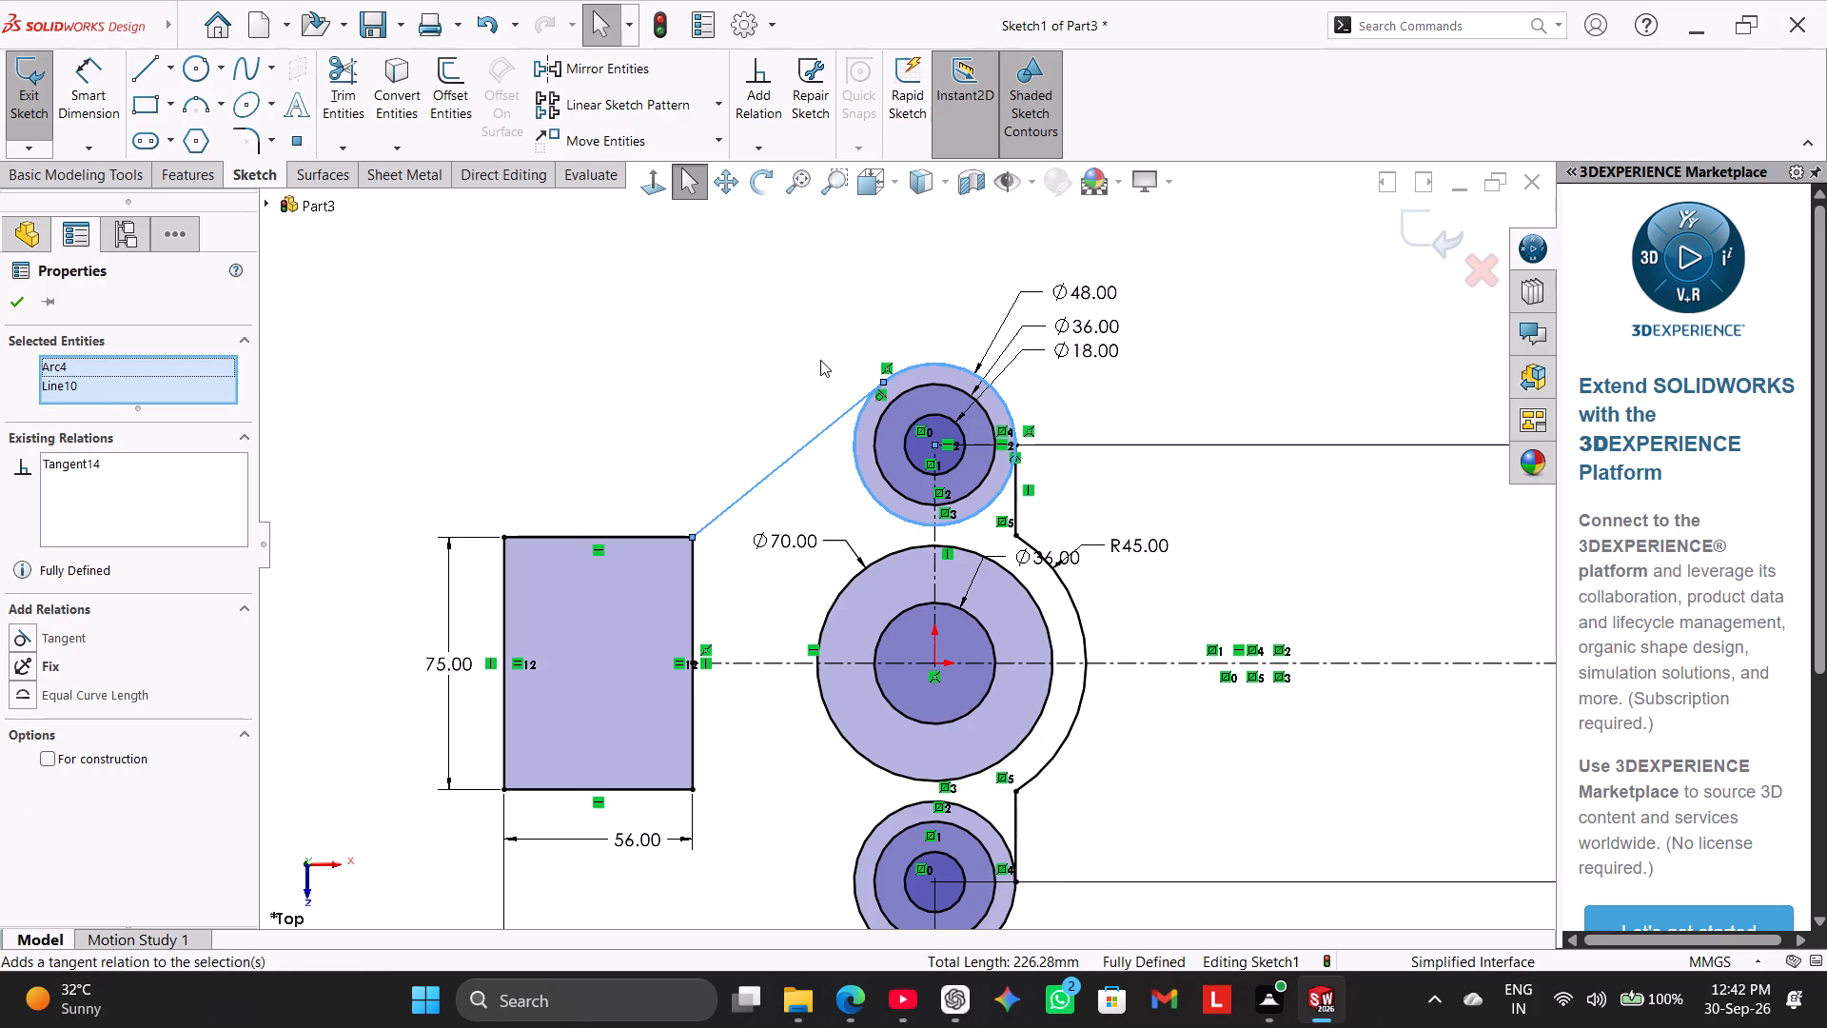
pyautogui.click(800, 361)
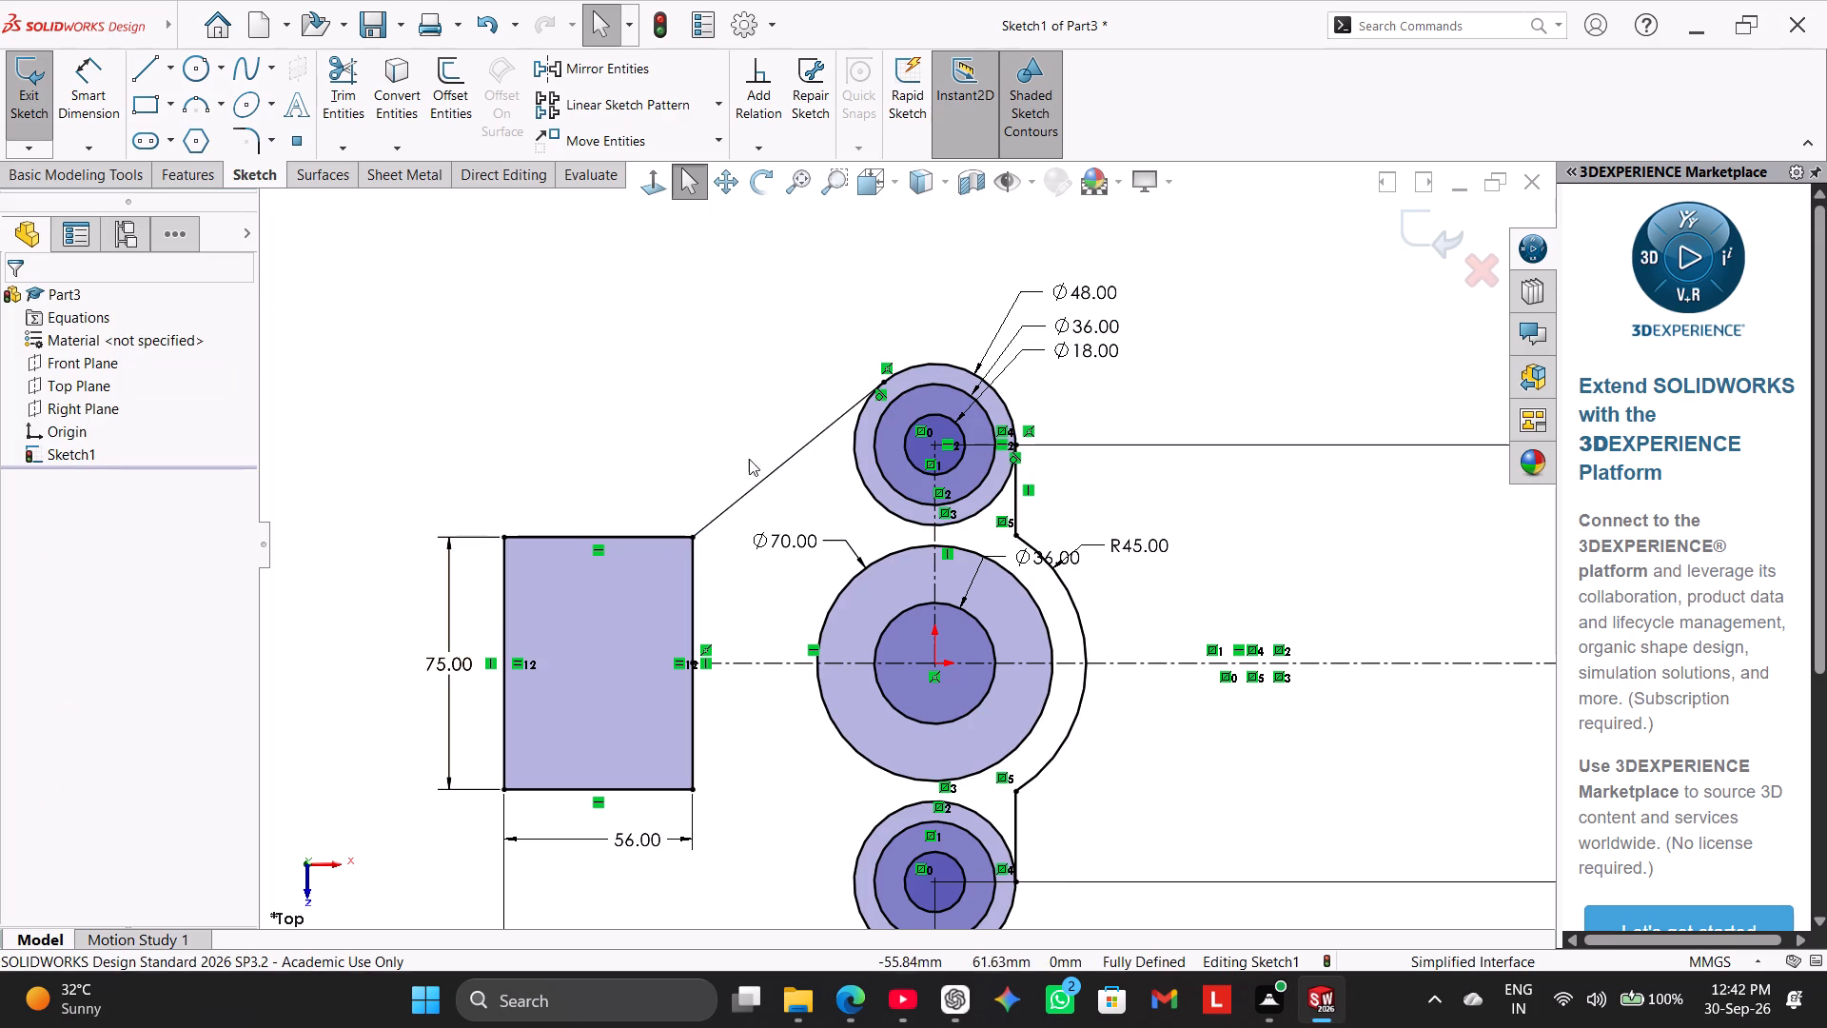
# Mirror the sloped tangent line about the horizontal centerline, keeping the original.
pyautogui.click(769, 474)
pyautogui.click(639, 72)
pyautogui.click(598, 431)
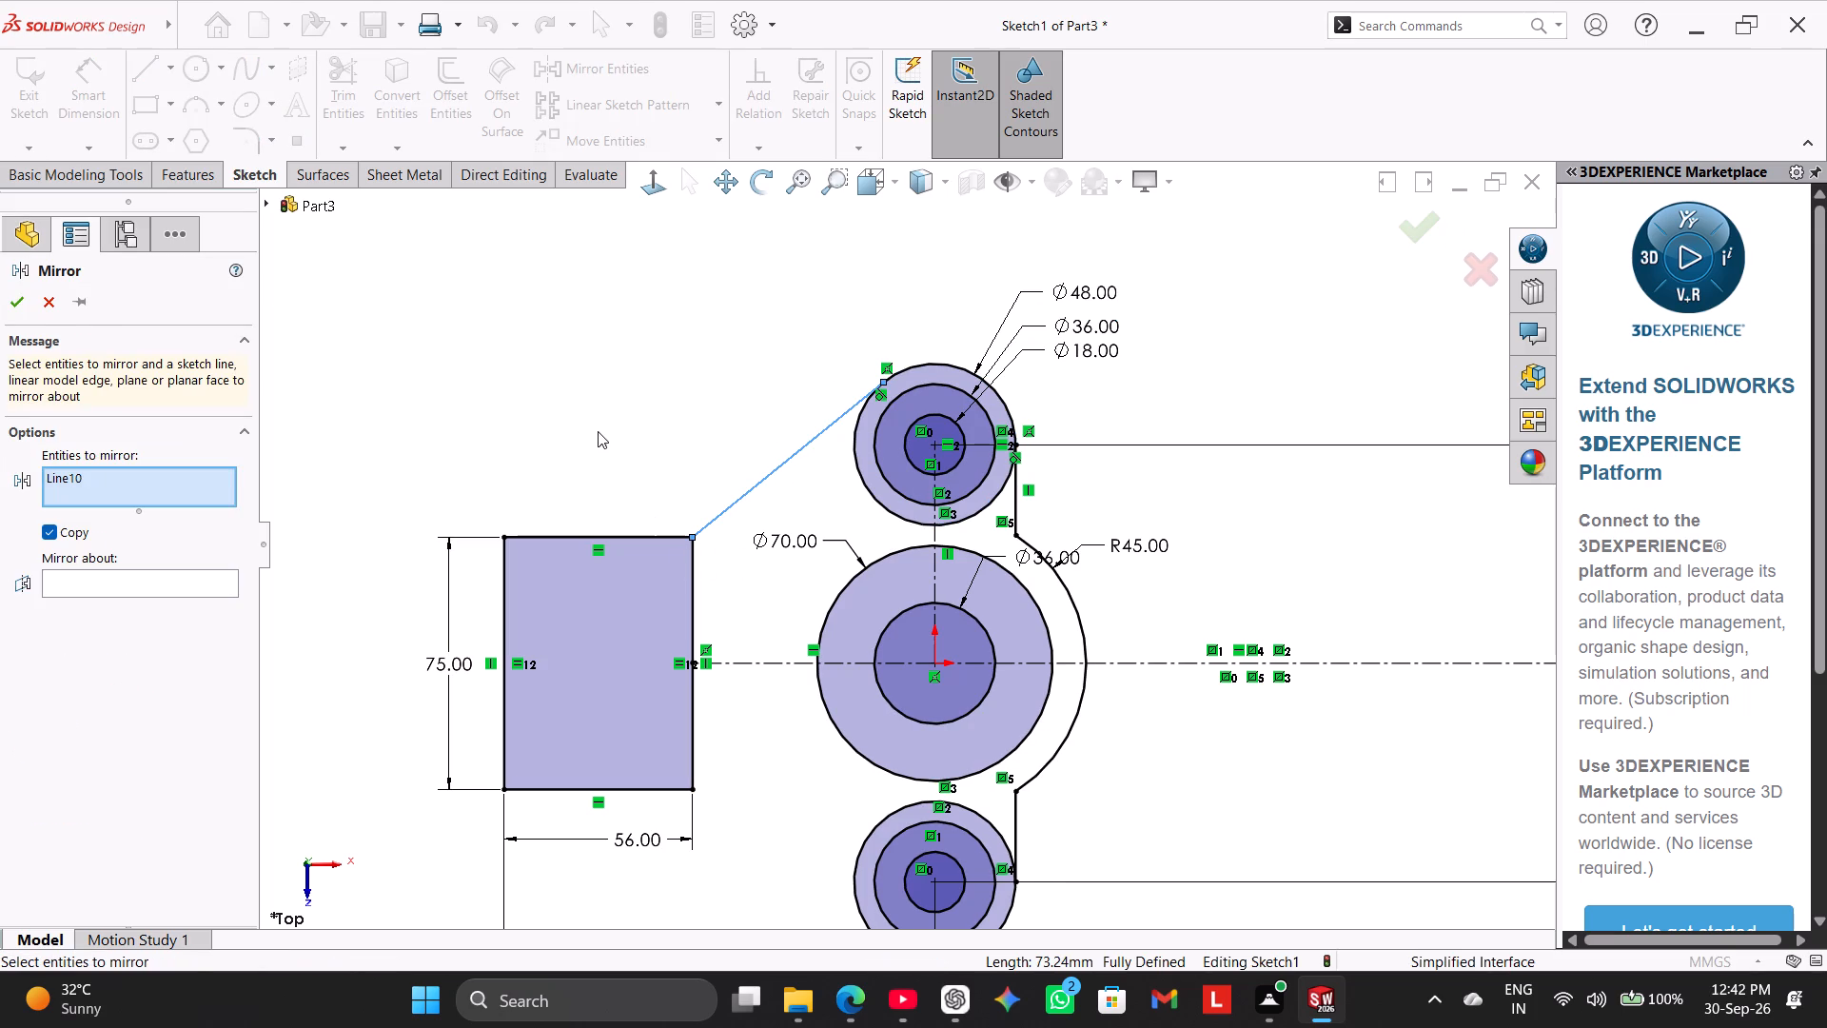
pyautogui.rightClick(598, 431)
pyautogui.click(782, 658)
pyautogui.click(10, 303)
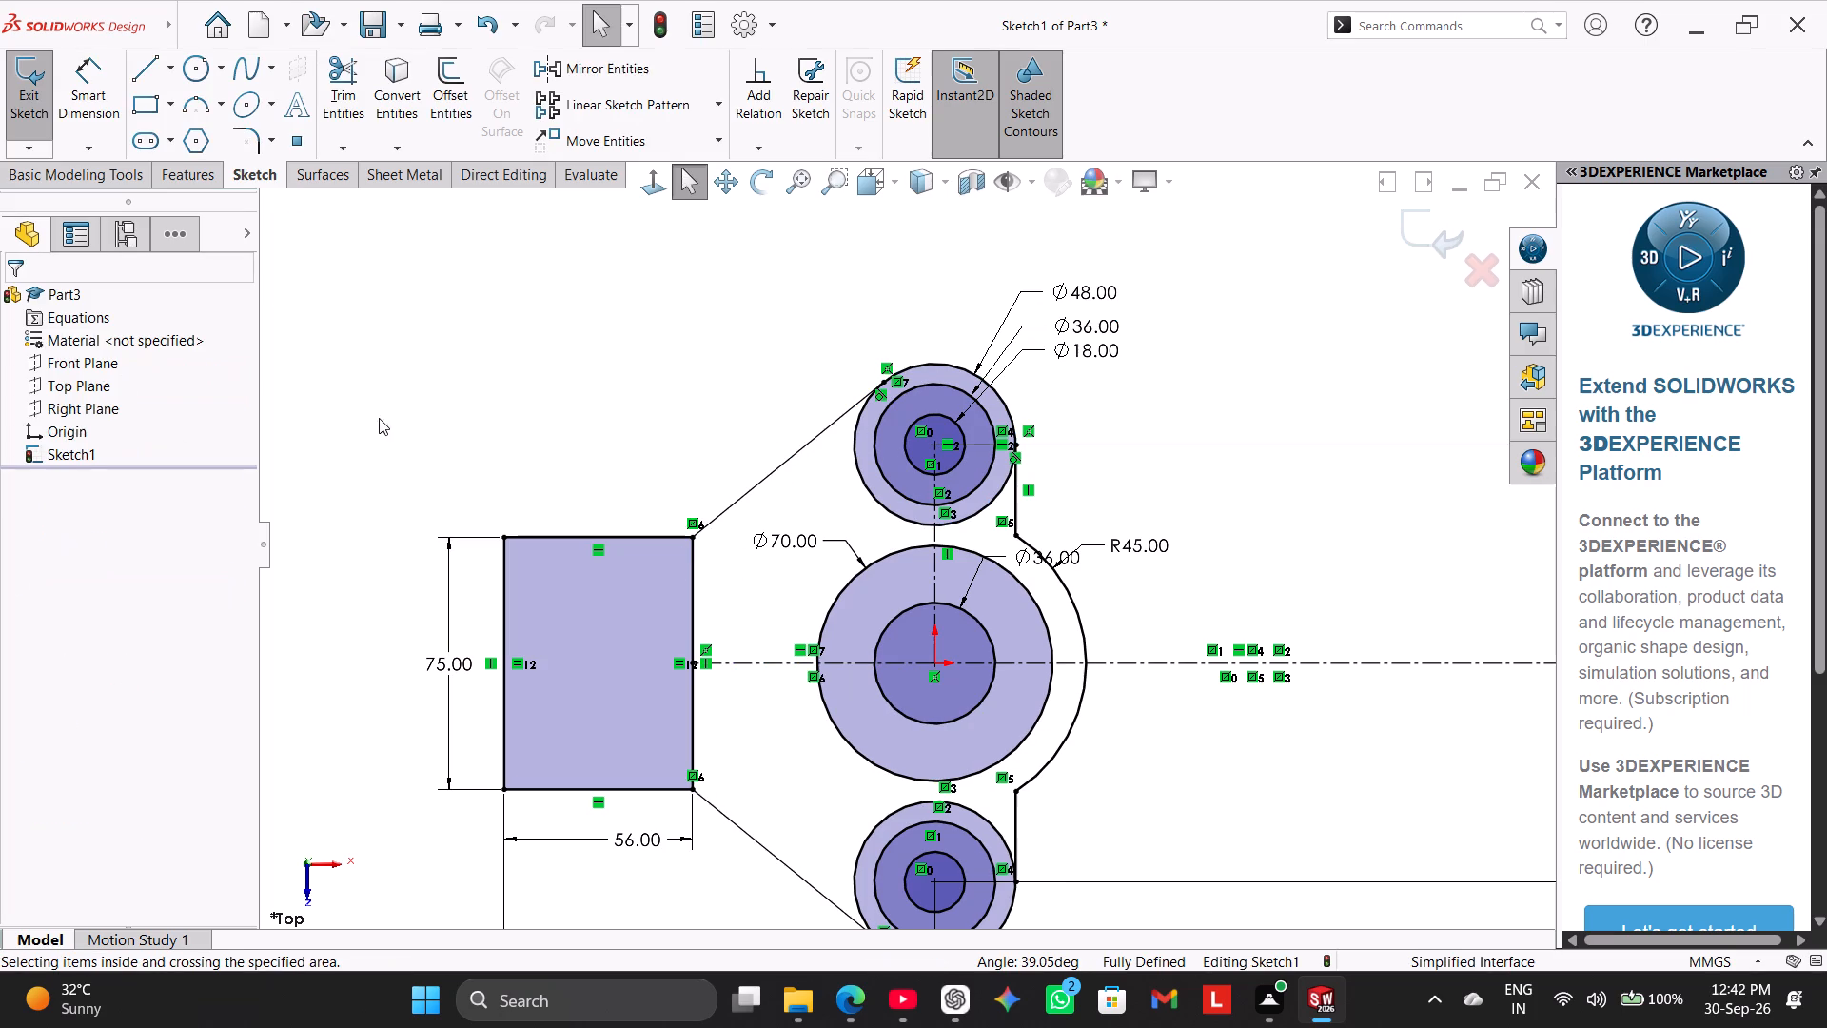
pyautogui.click(458, 391)
# Trim the inner arcs of the upper and lower 48 mm circles so only their outer portions complete the outer profile.
pyautogui.scroll(2, 544, 472)
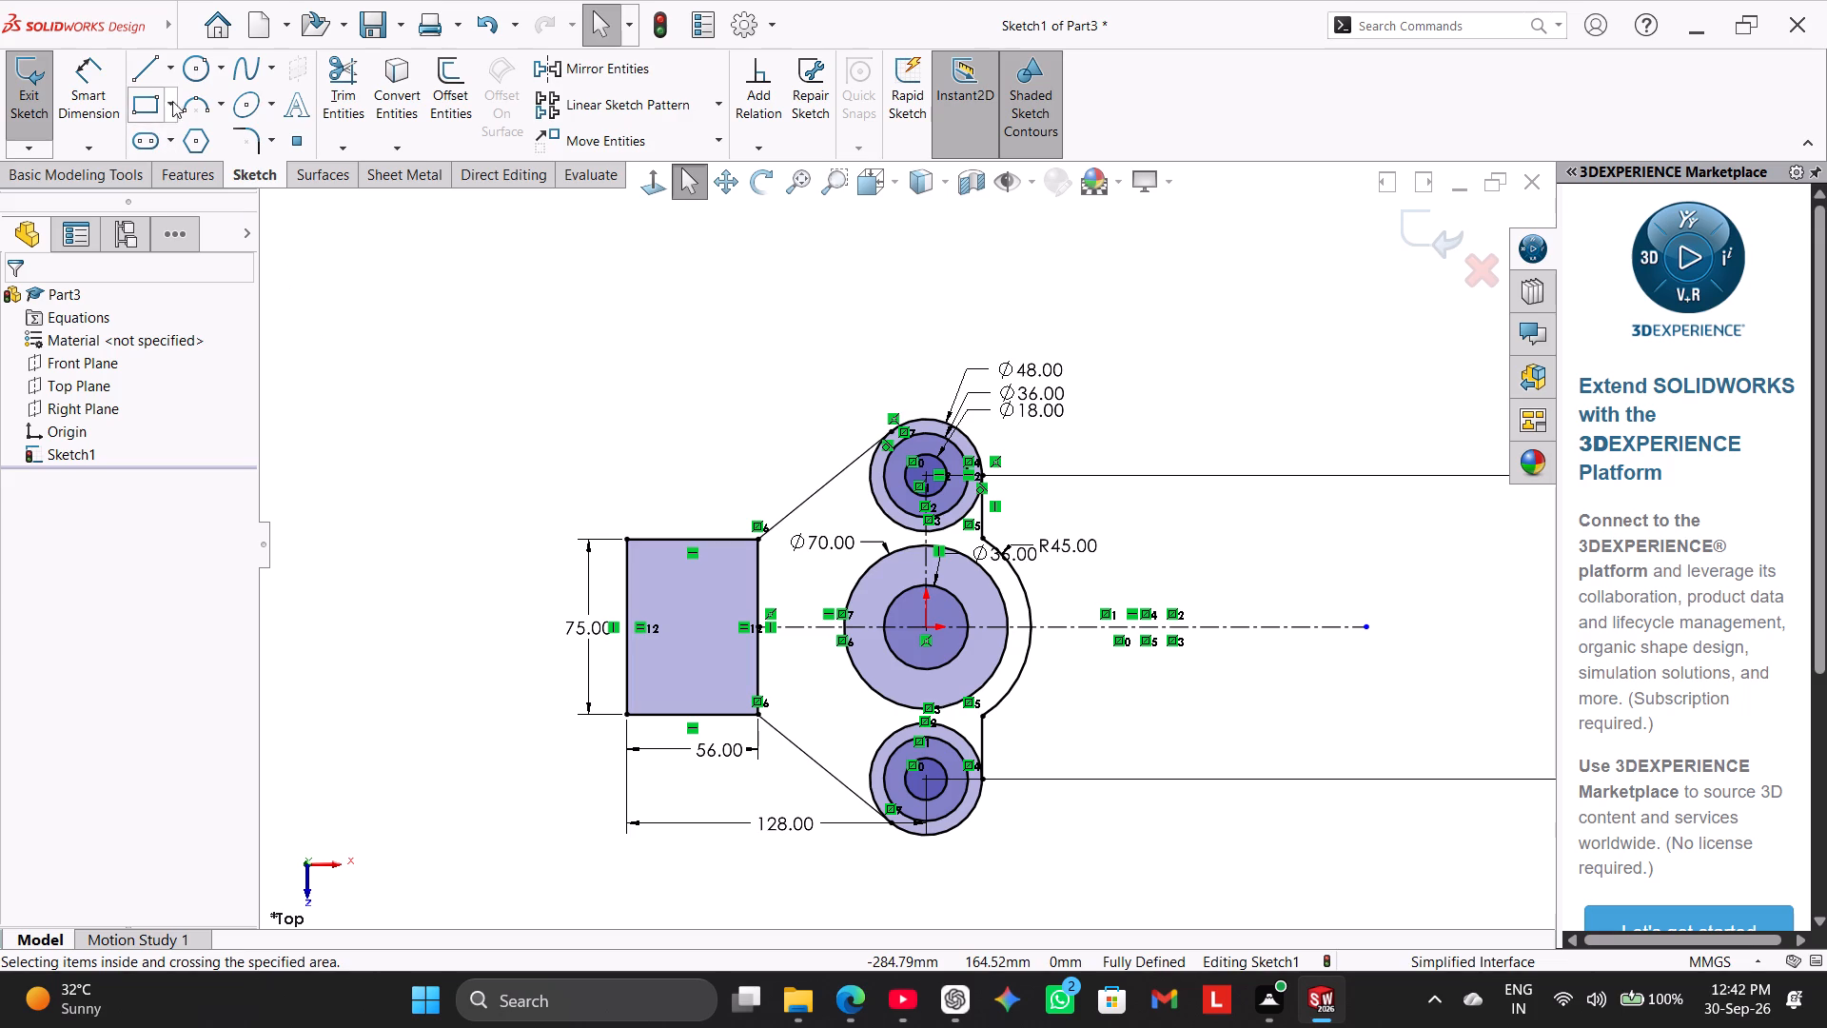
pyautogui.click(353, 80)
pyautogui.scroll(-2, 827, 449)
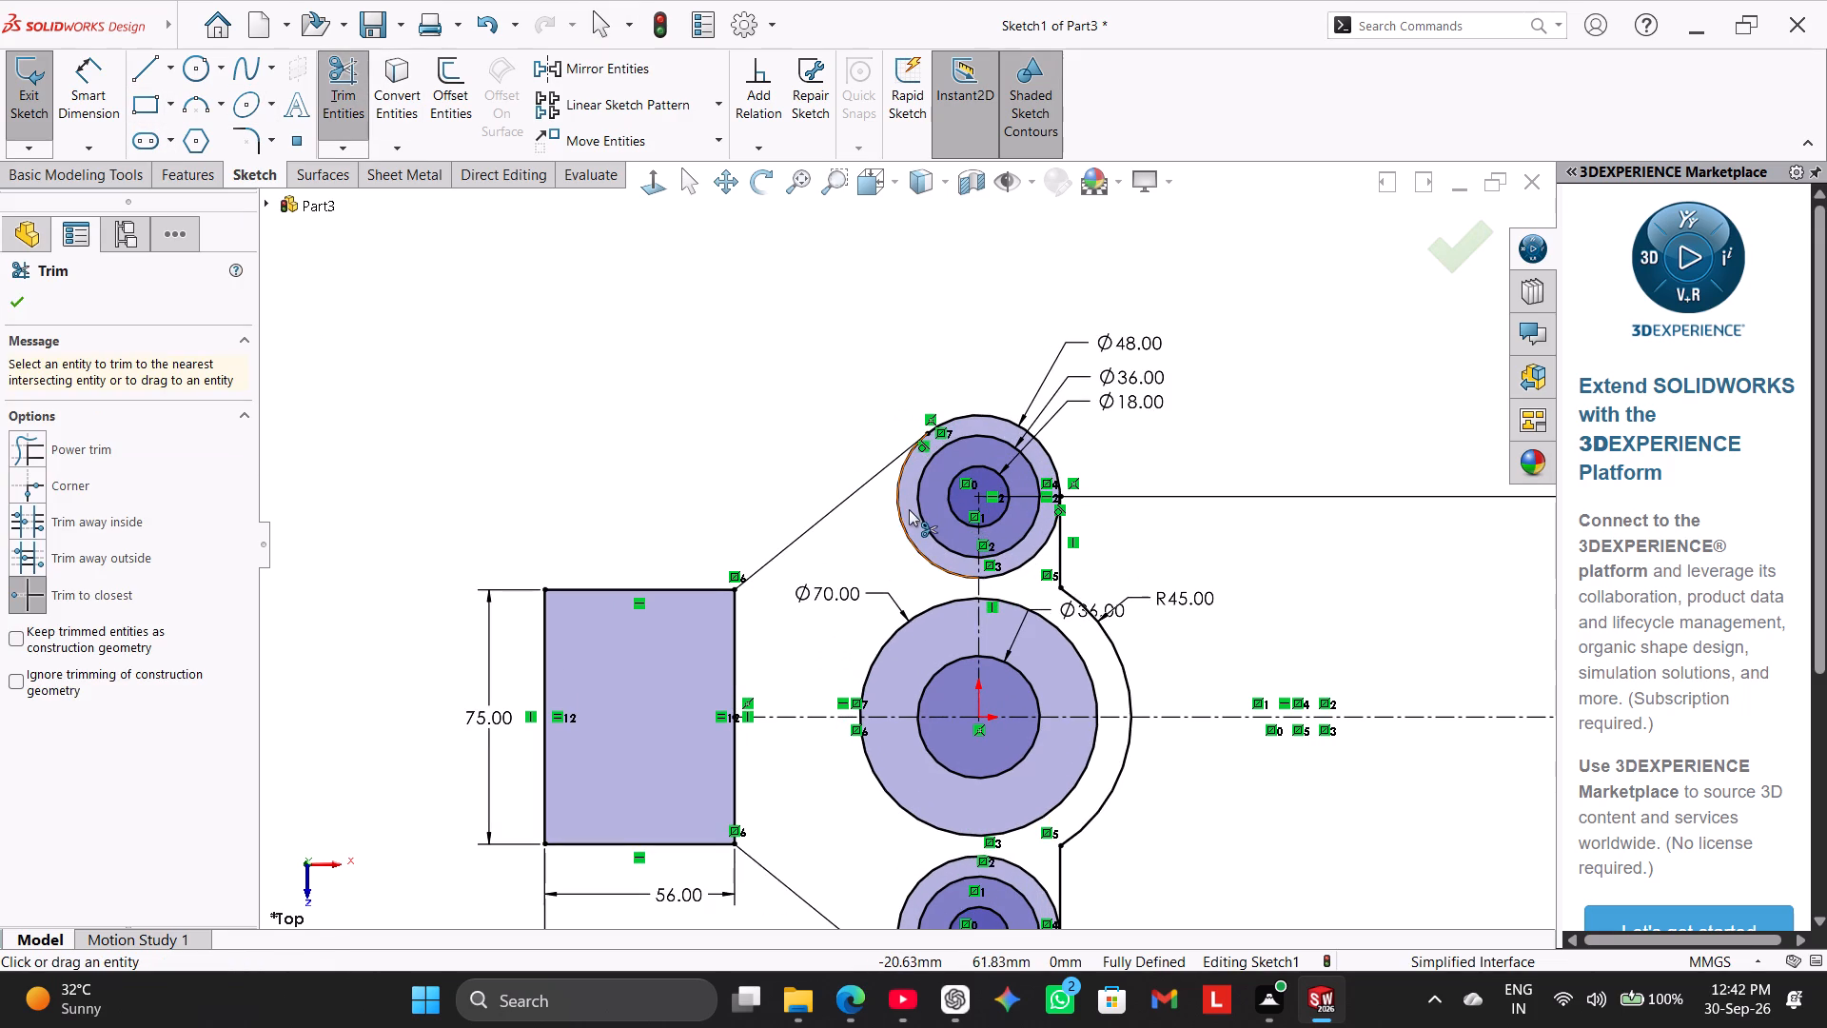
pyautogui.click(898, 517)
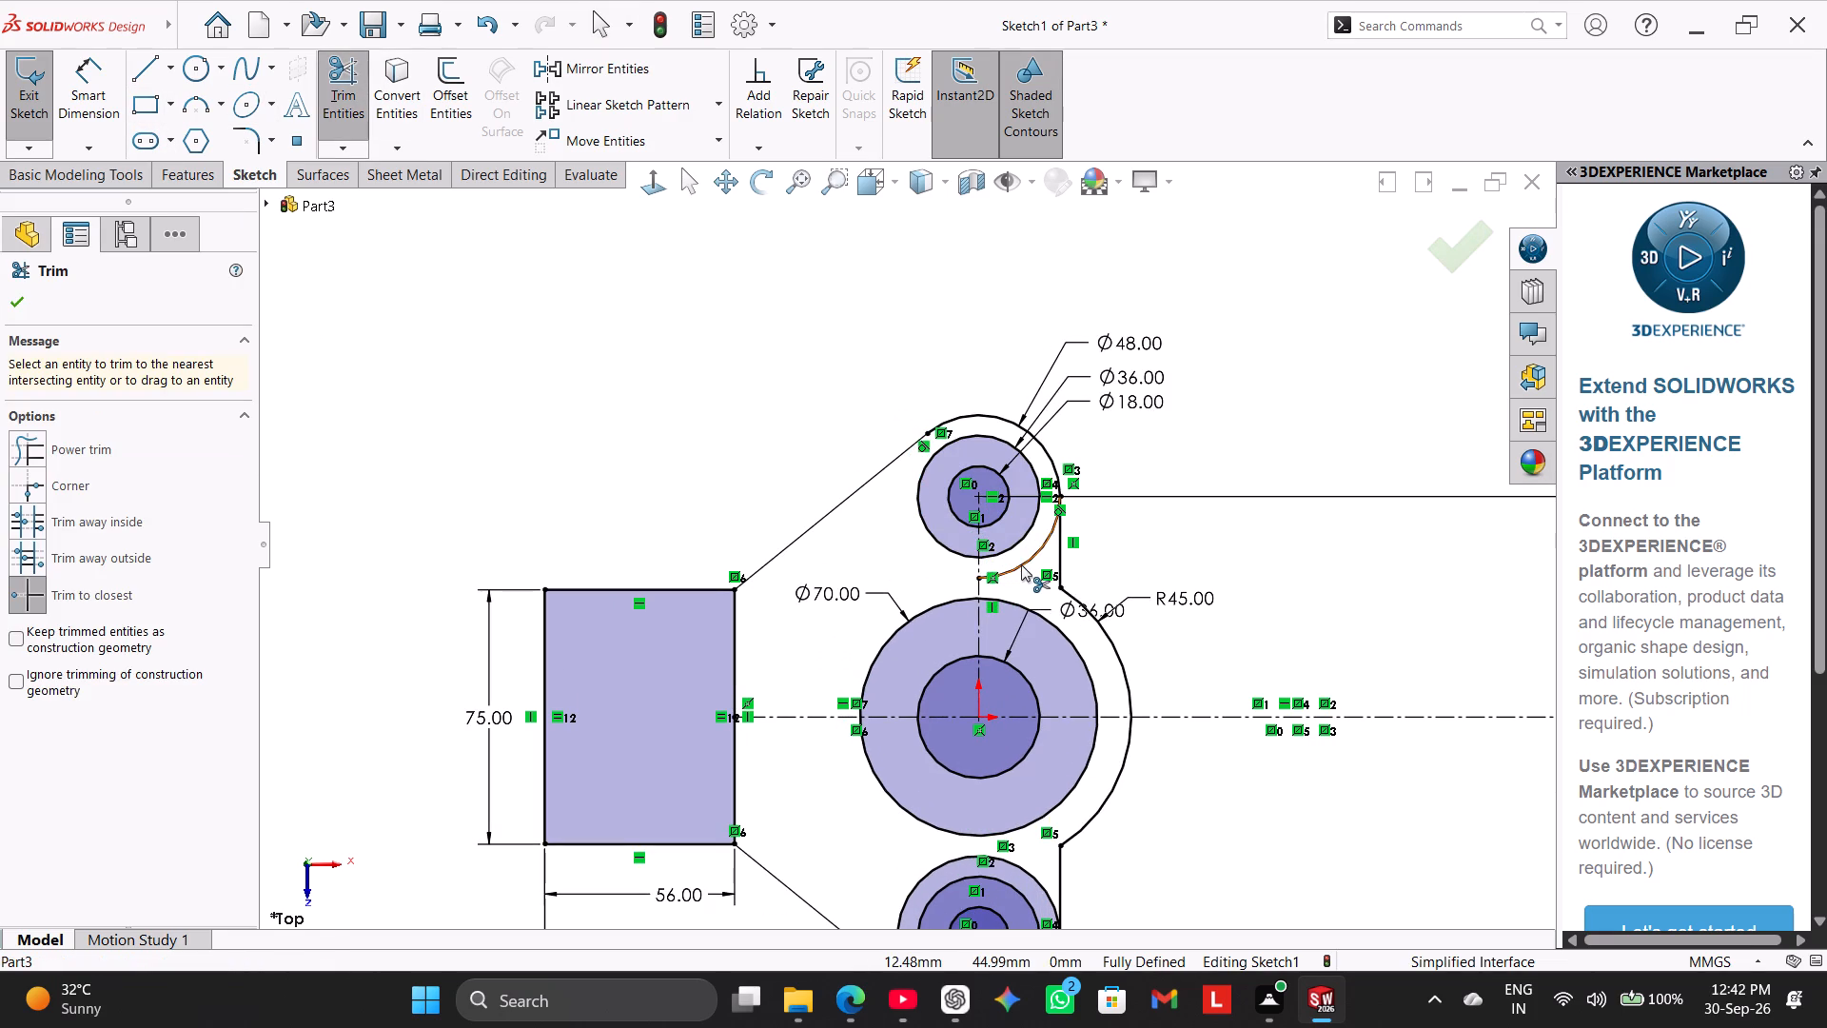
pyautogui.click(1021, 564)
pyautogui.scroll(2, 872, 629)
pyautogui.click(907, 780)
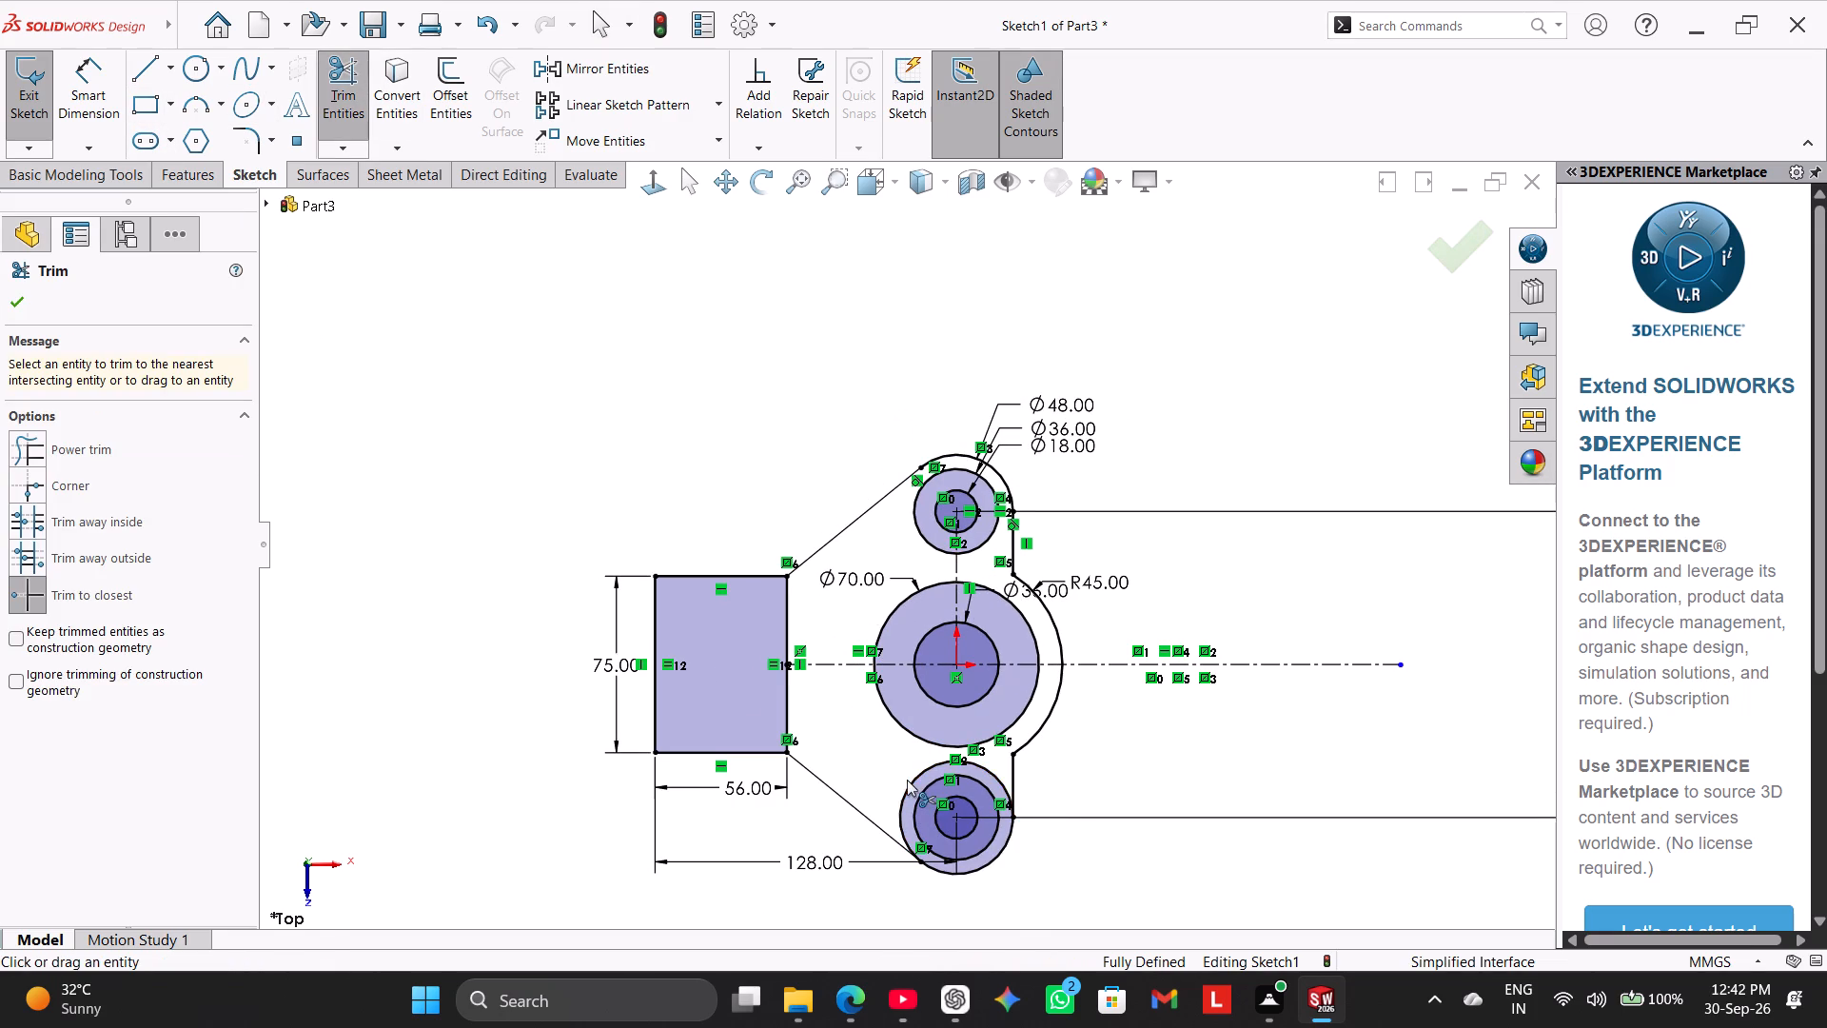
pyautogui.click(925, 772)
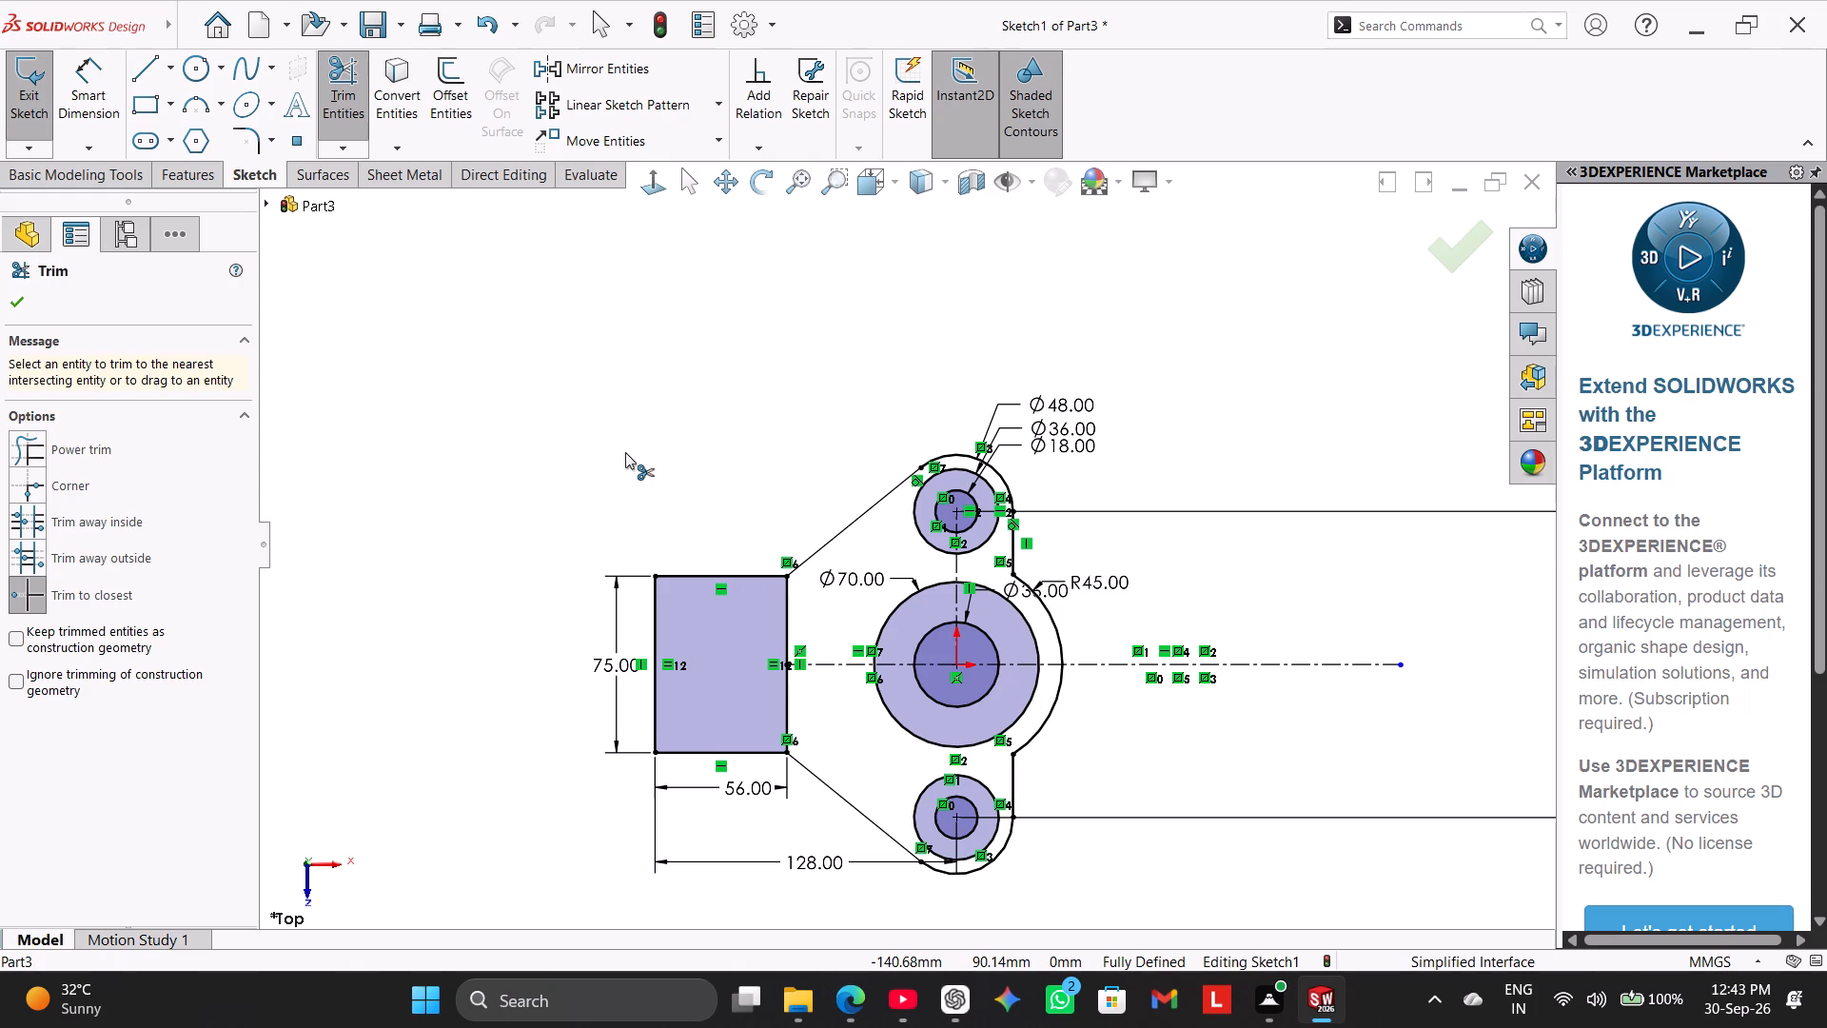
pyautogui.rightClick(625, 452)
pyautogui.click(678, 517)
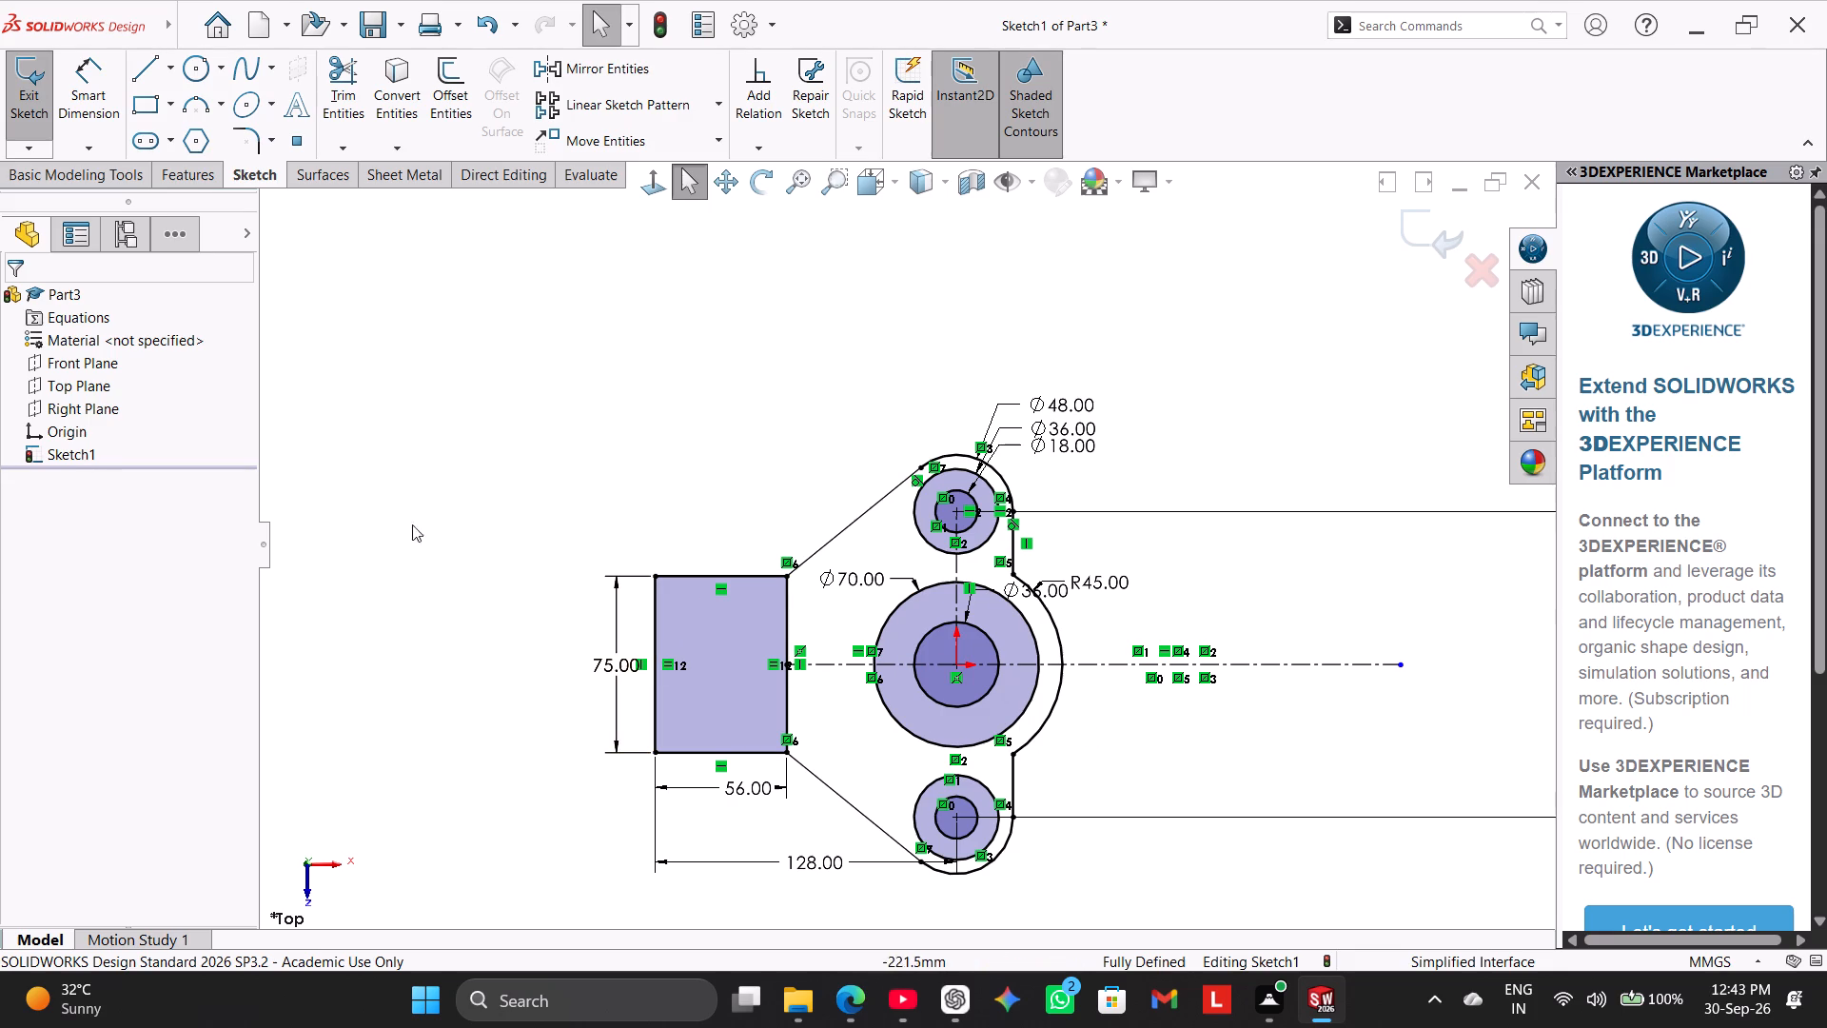
# Extrude the plate region between the outer profile and the three circle sets by 15 mm, leaving out the rectangle.
pyautogui.click(190, 180)
pyautogui.click(57, 115)
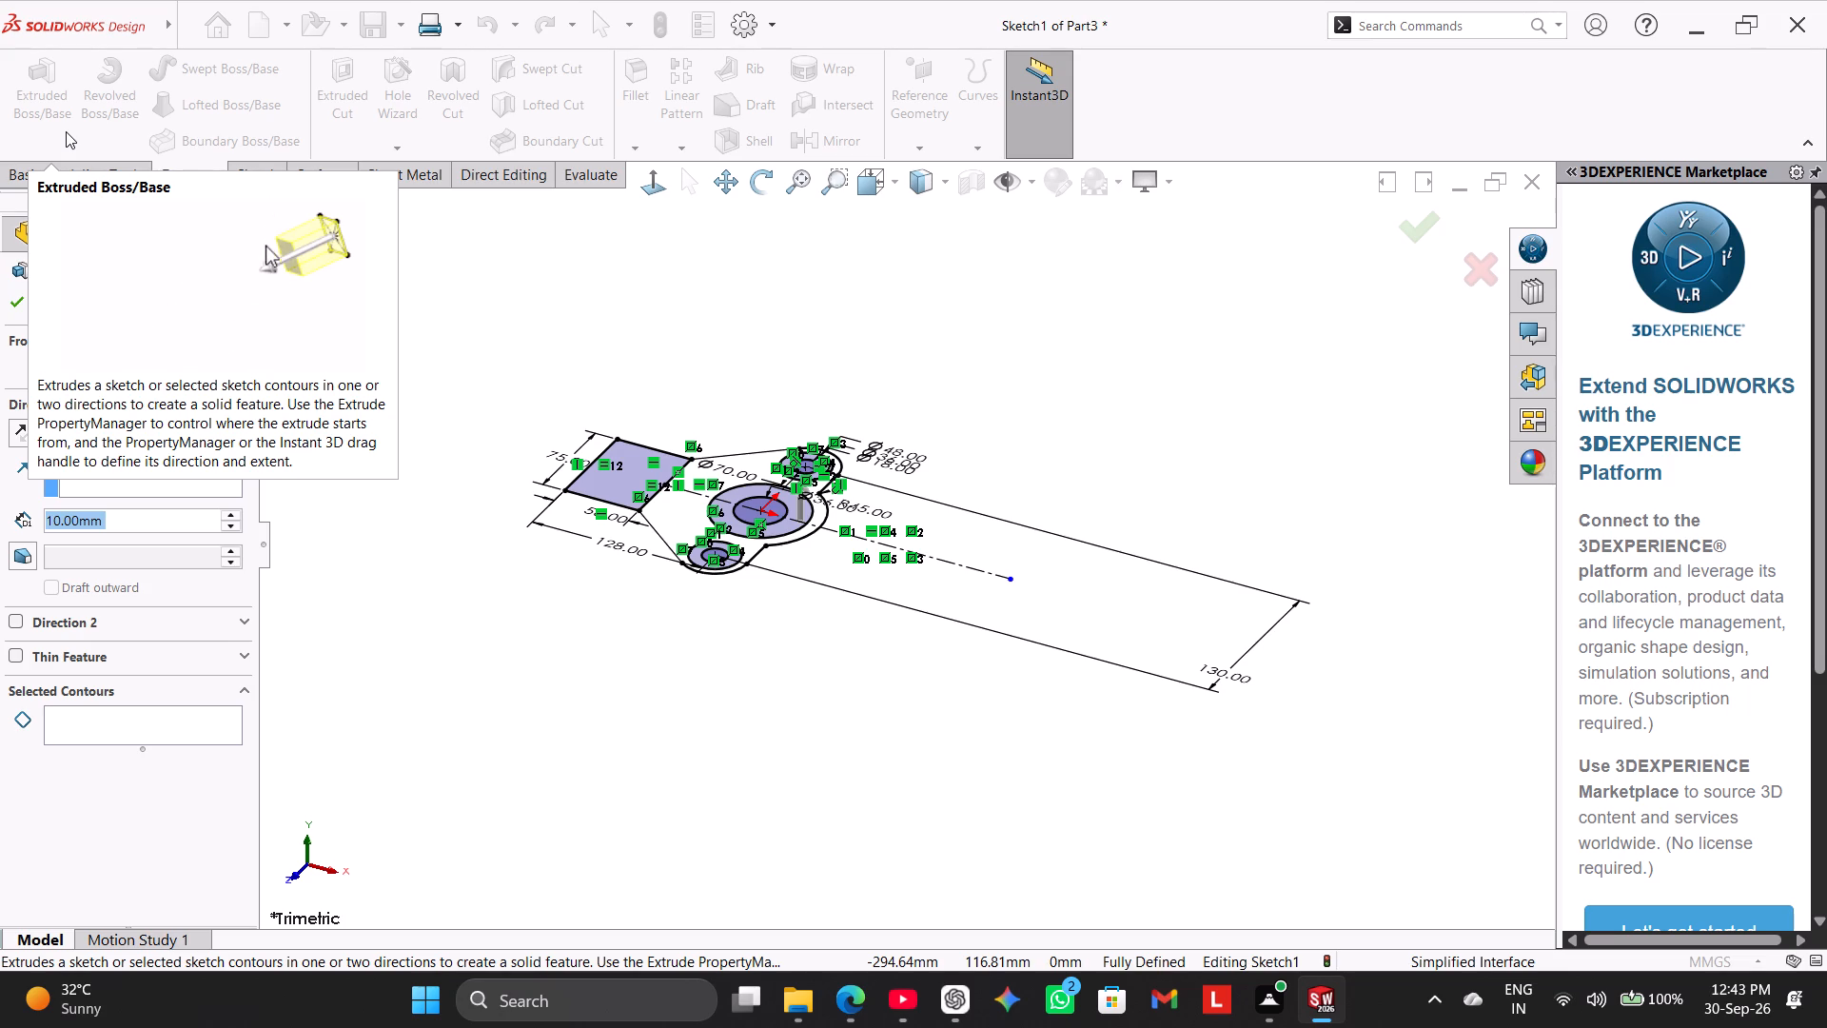
pyautogui.scroll(-4, 770, 524)
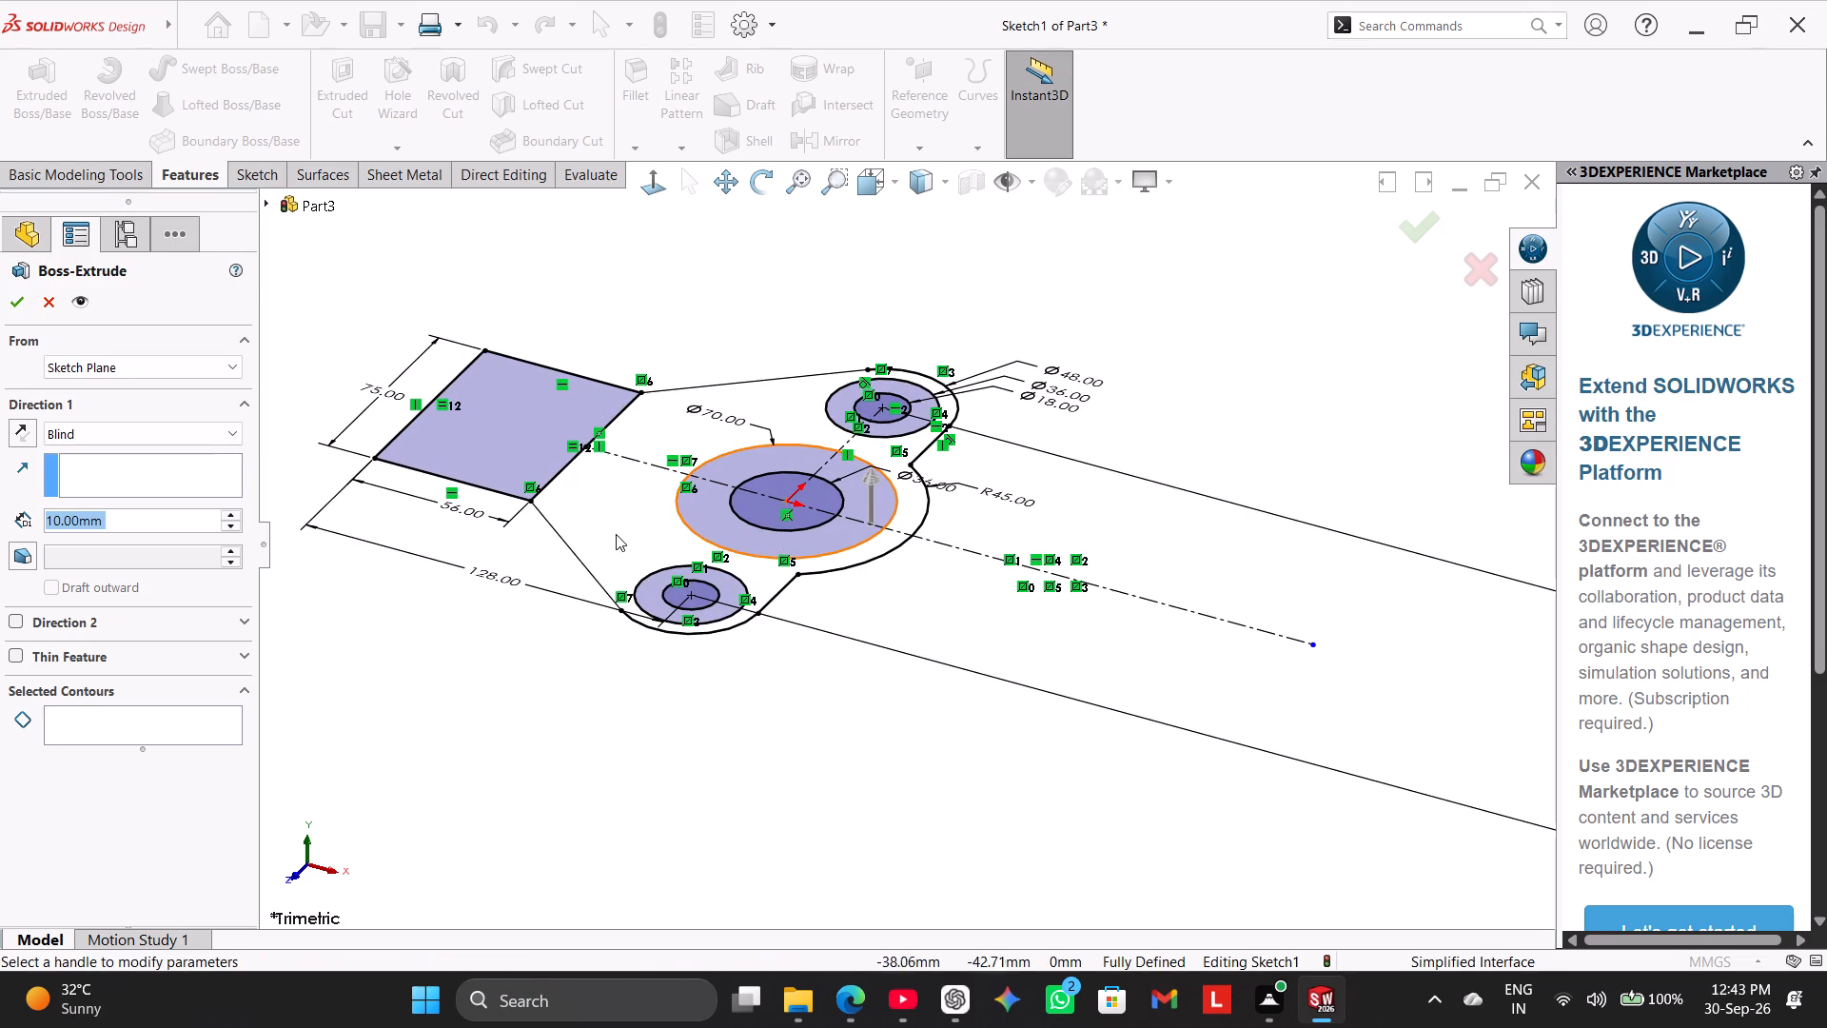
pyautogui.click(229, 716)
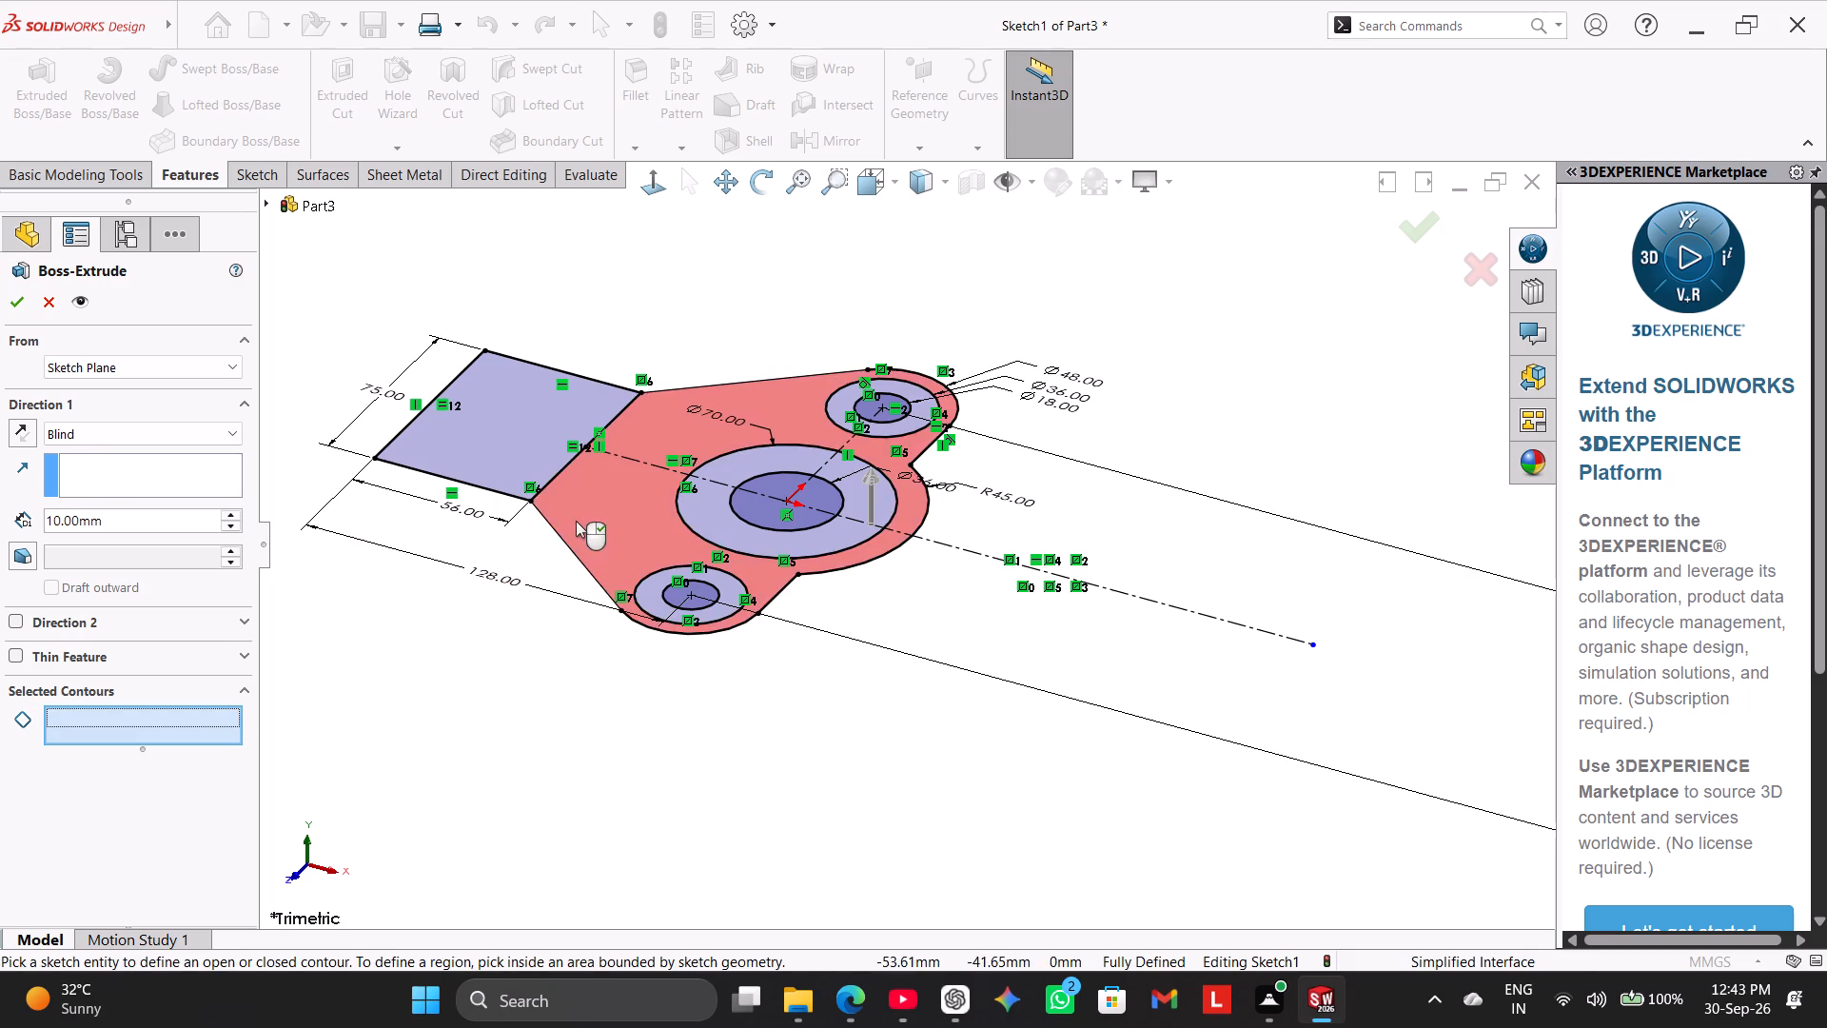
pyautogui.click(576, 521)
pyautogui.moveTo(592, 729); pyautogui.dragTo(655, 768, button='middle')
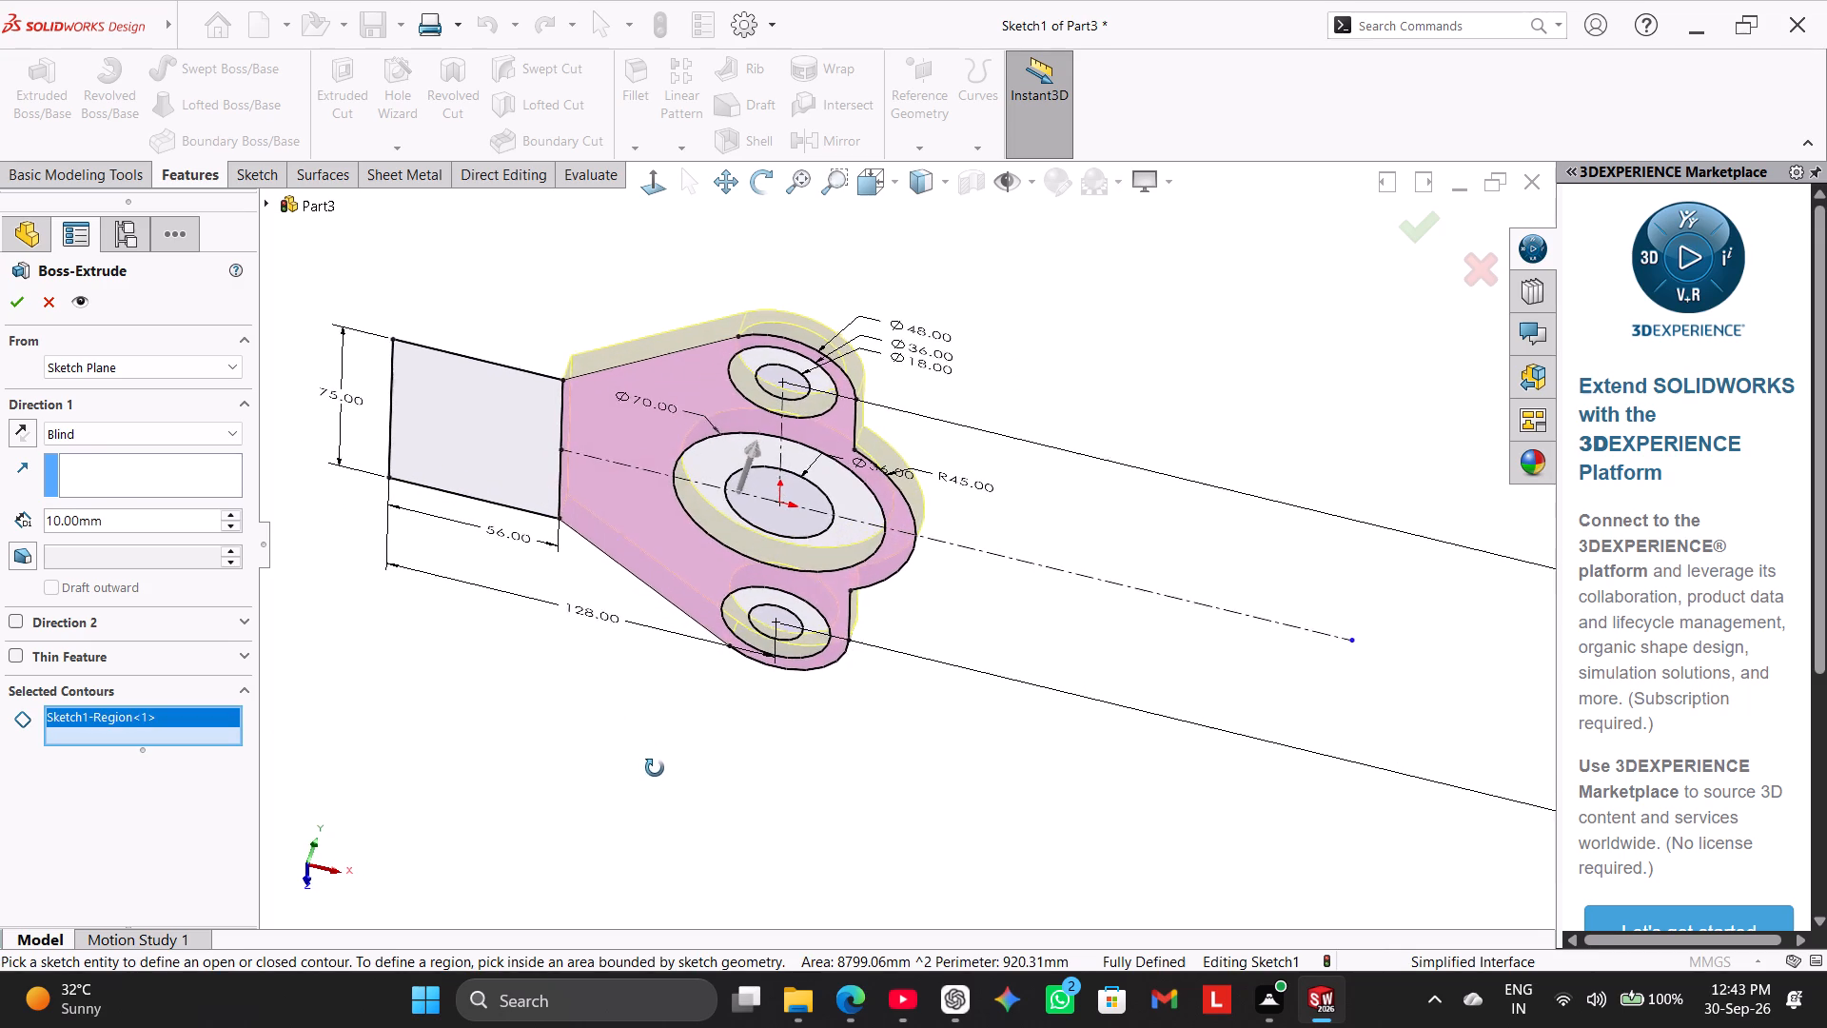
pyautogui.moveTo(655, 768); pyautogui.dragTo(637, 786, button='middle')
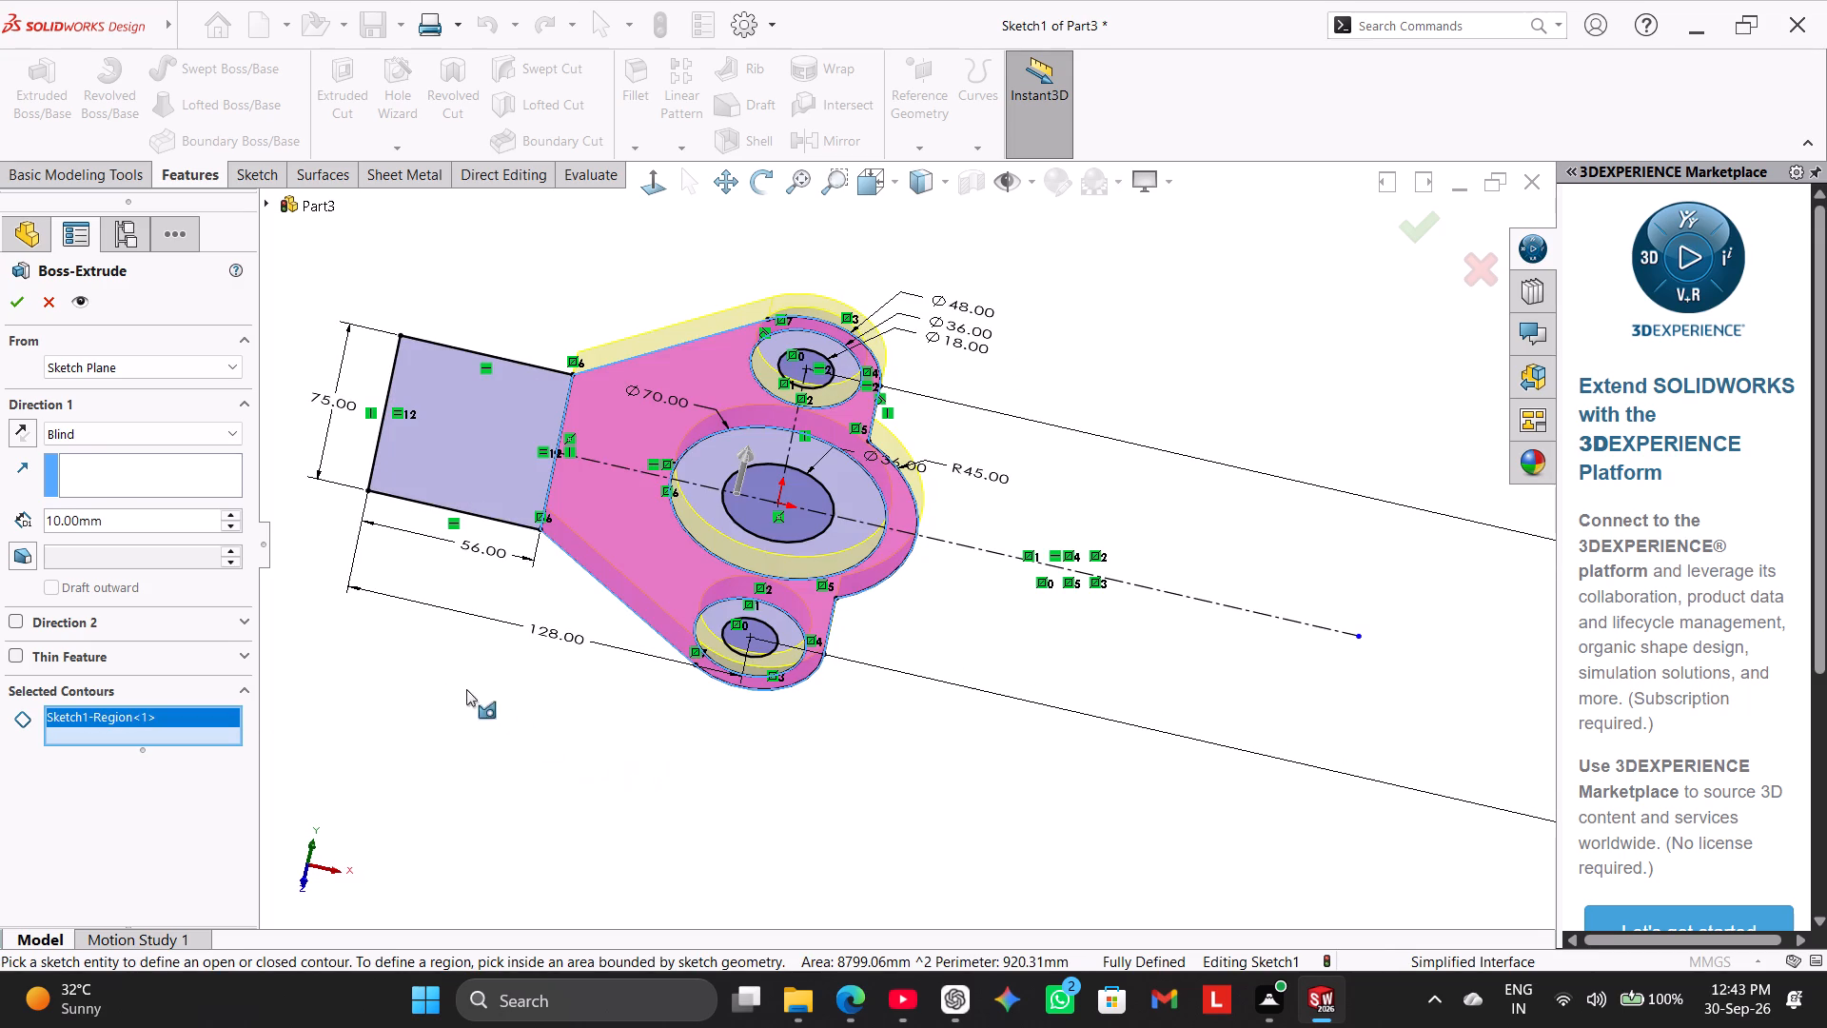
pyautogui.doubleClick(154, 517)
pyautogui.write('15')
pyautogui.press('Return')
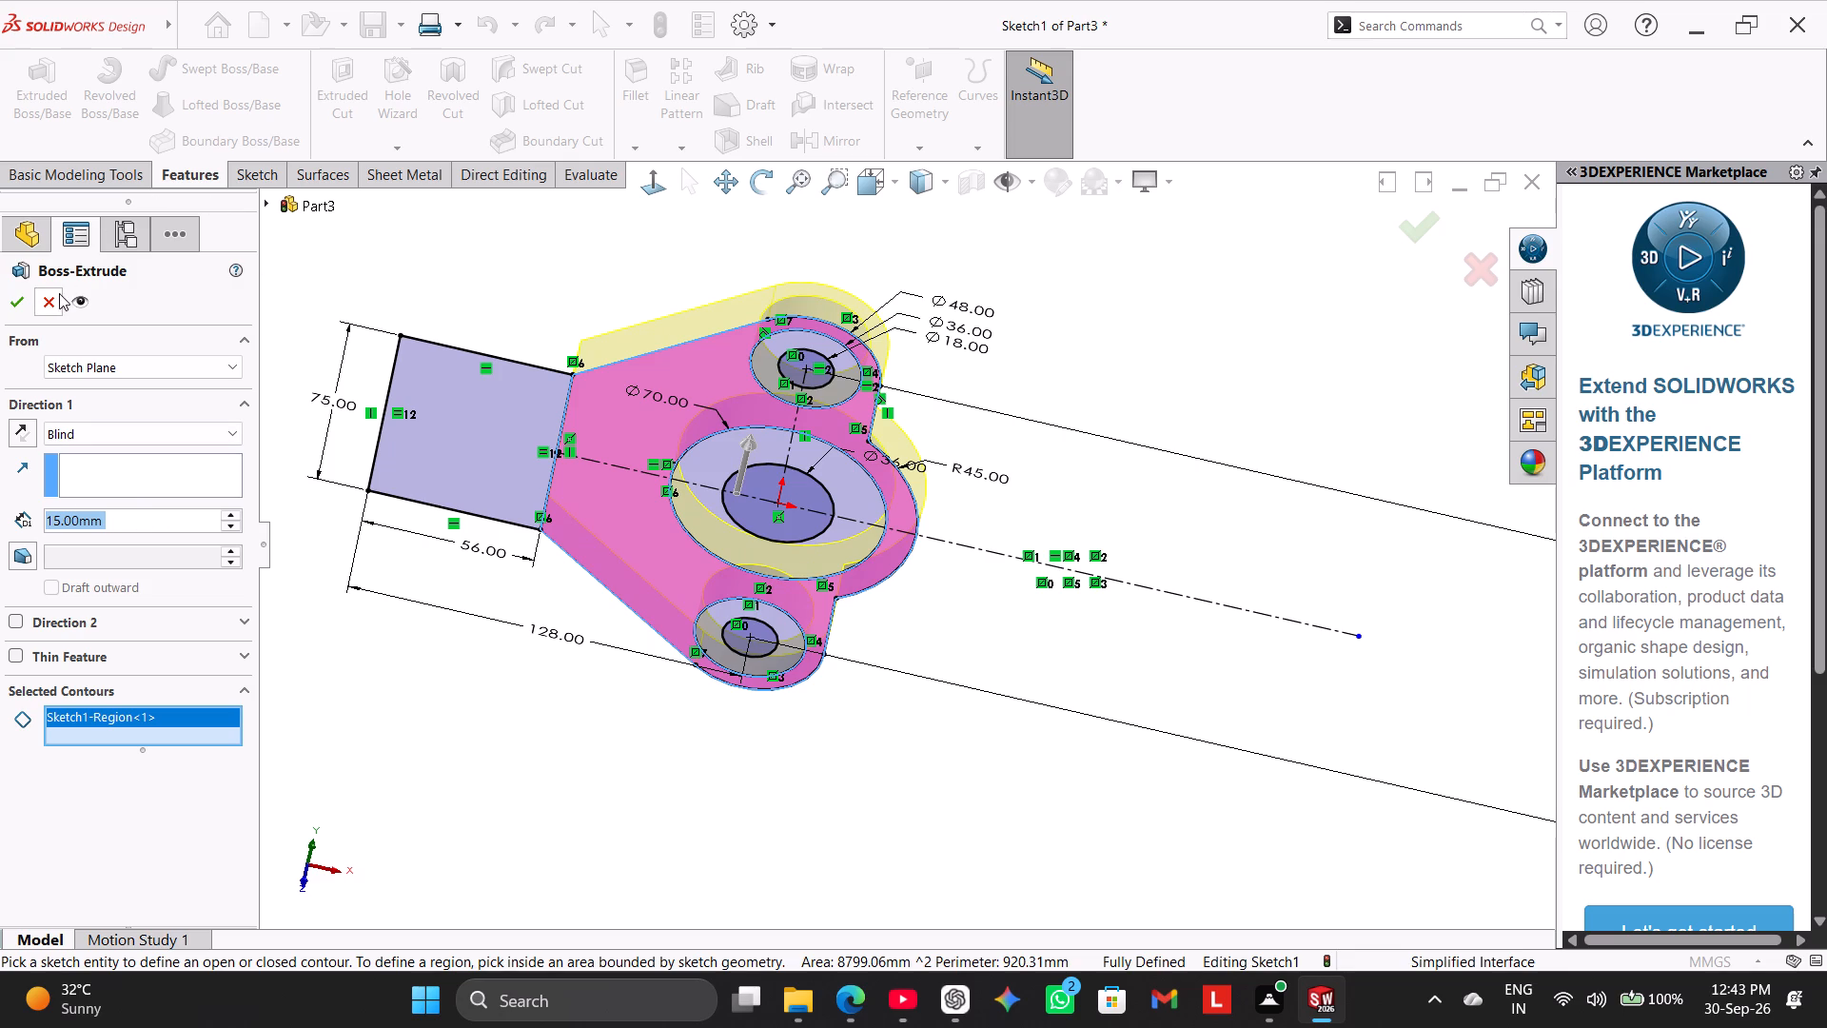
pyautogui.click(13, 302)
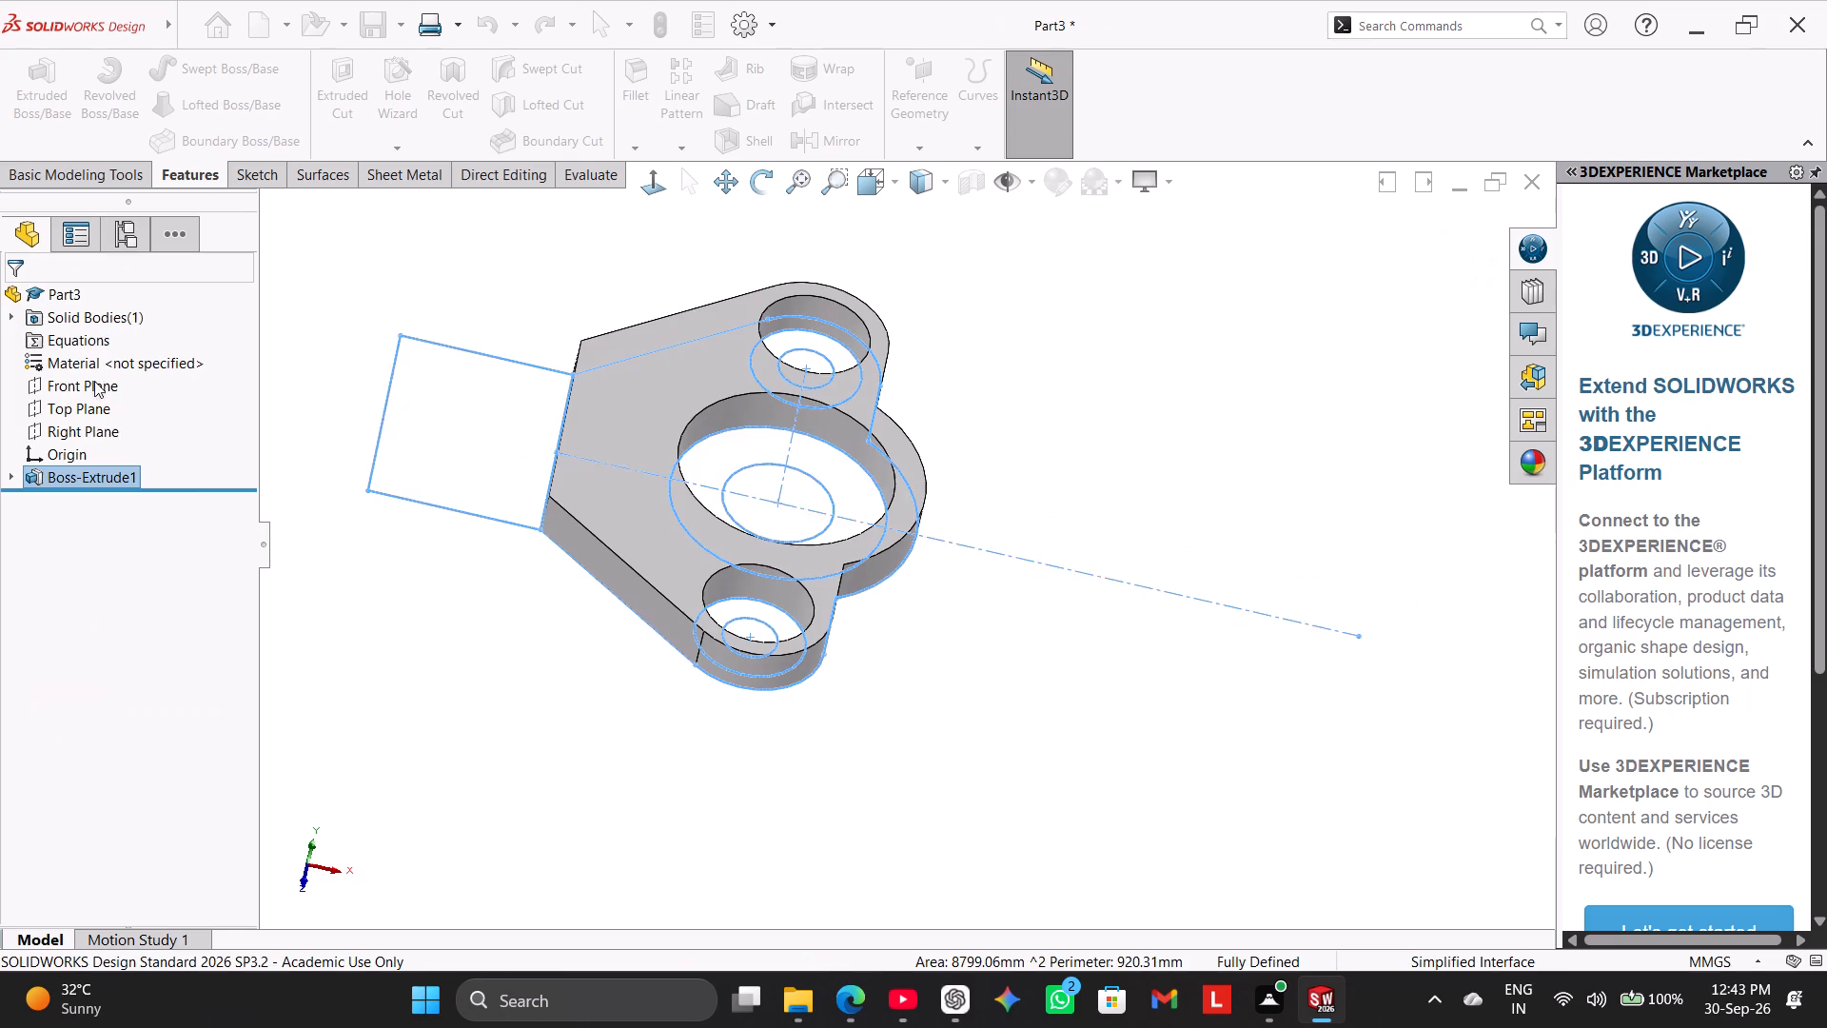
pyautogui.click(374, 662)
# Extrude Sketch1's central ring between the 70 mm and 36 mm circles by 119 mm, merged with the plate.
pyautogui.moveTo(526, 647); pyautogui.dragTo(545, 645, button='middle')
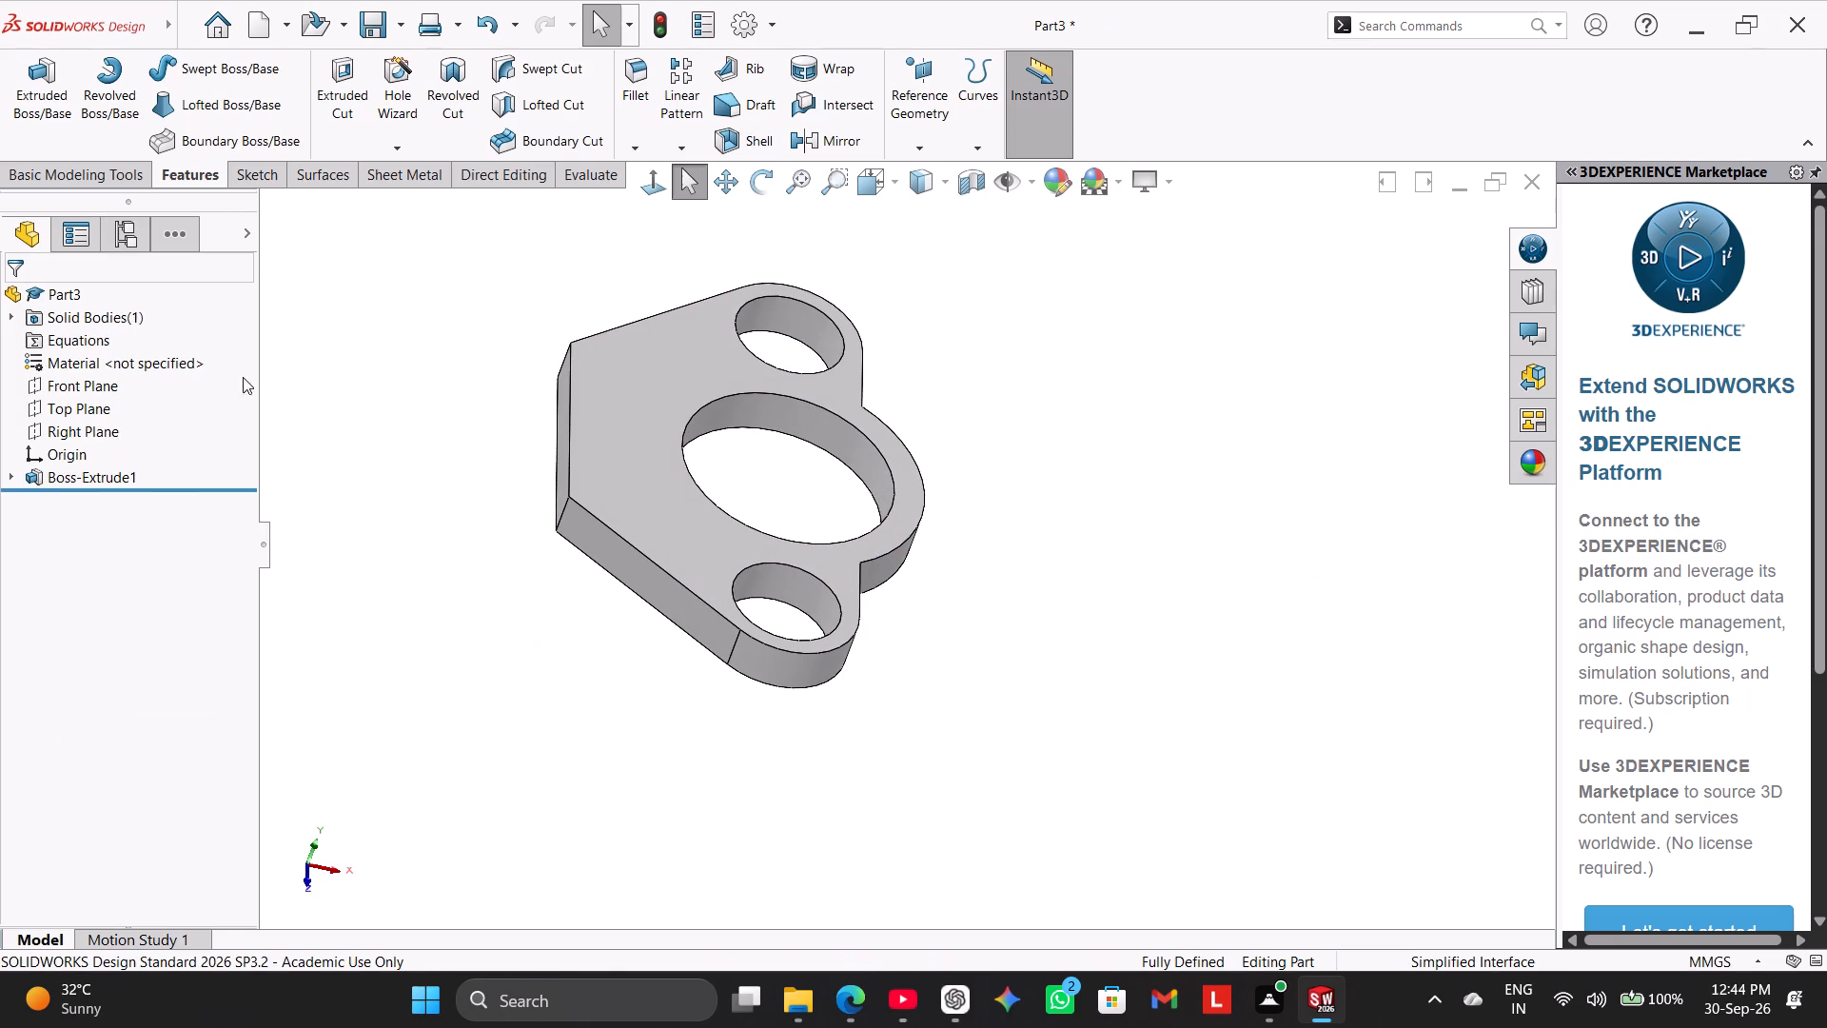
pyautogui.click(48, 58)
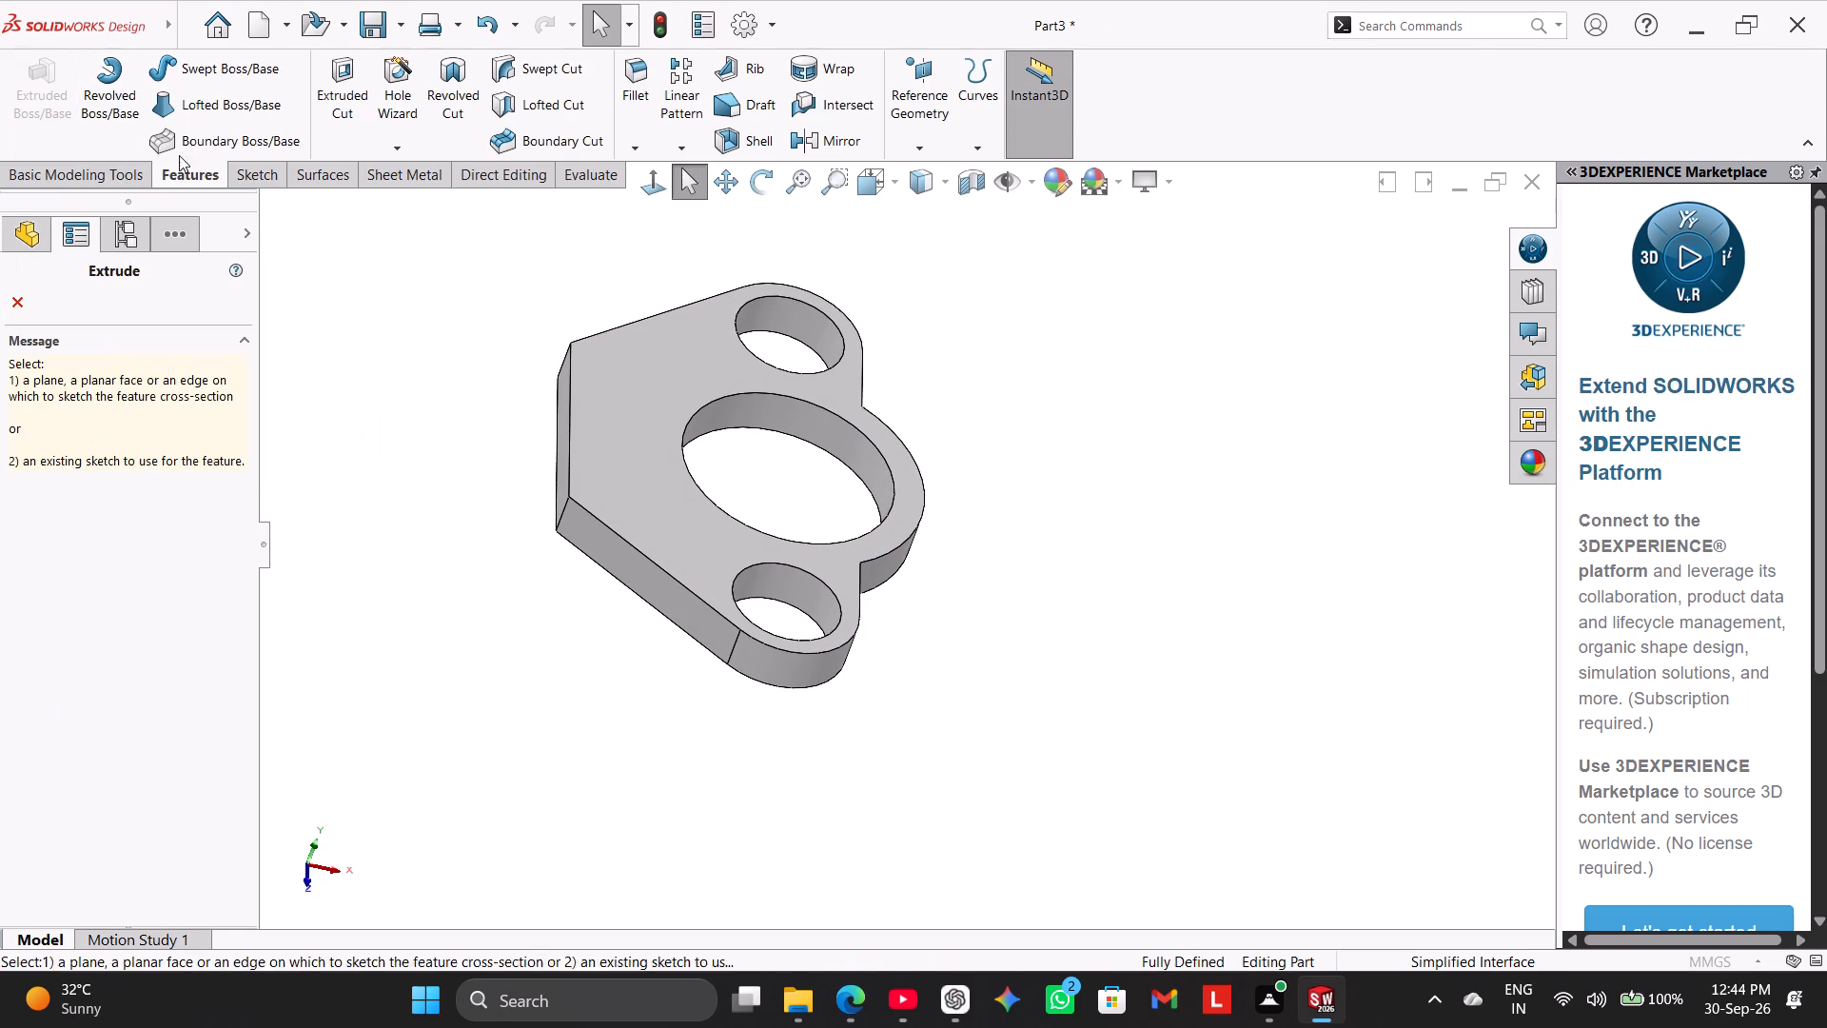
pyautogui.click(270, 207)
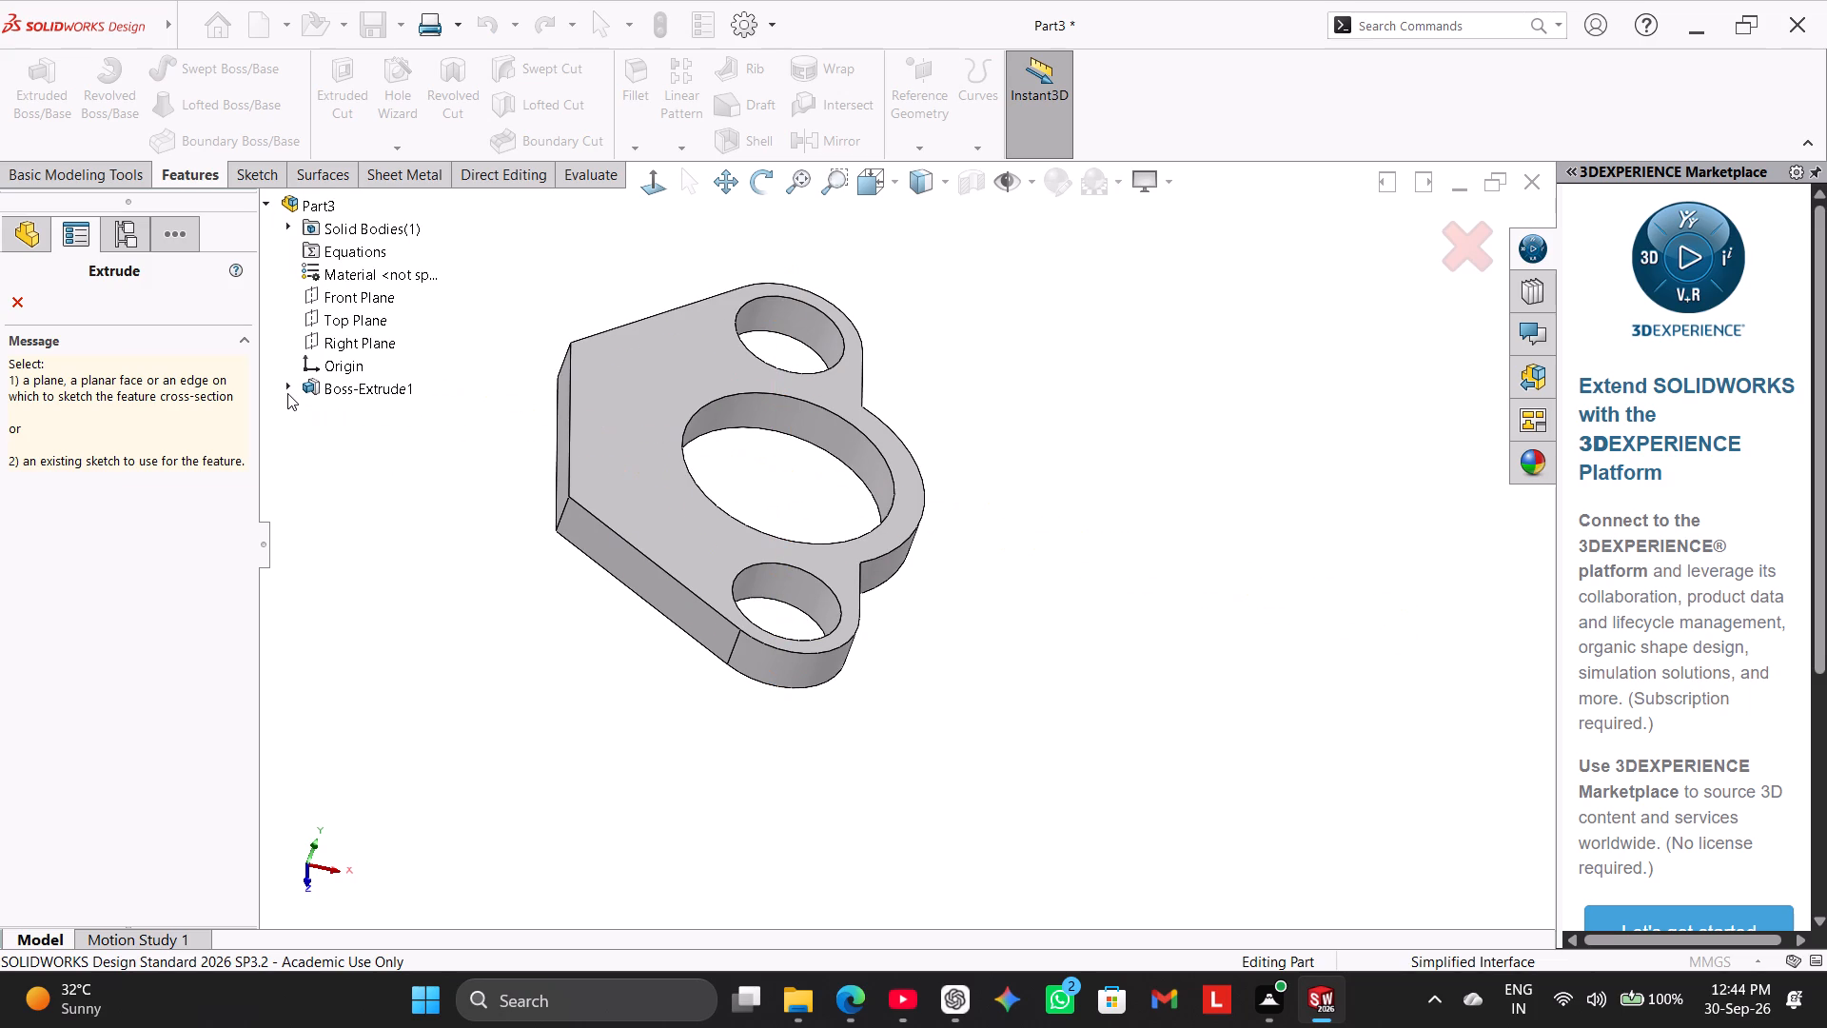
pyautogui.click(287, 393)
pyautogui.click(330, 410)
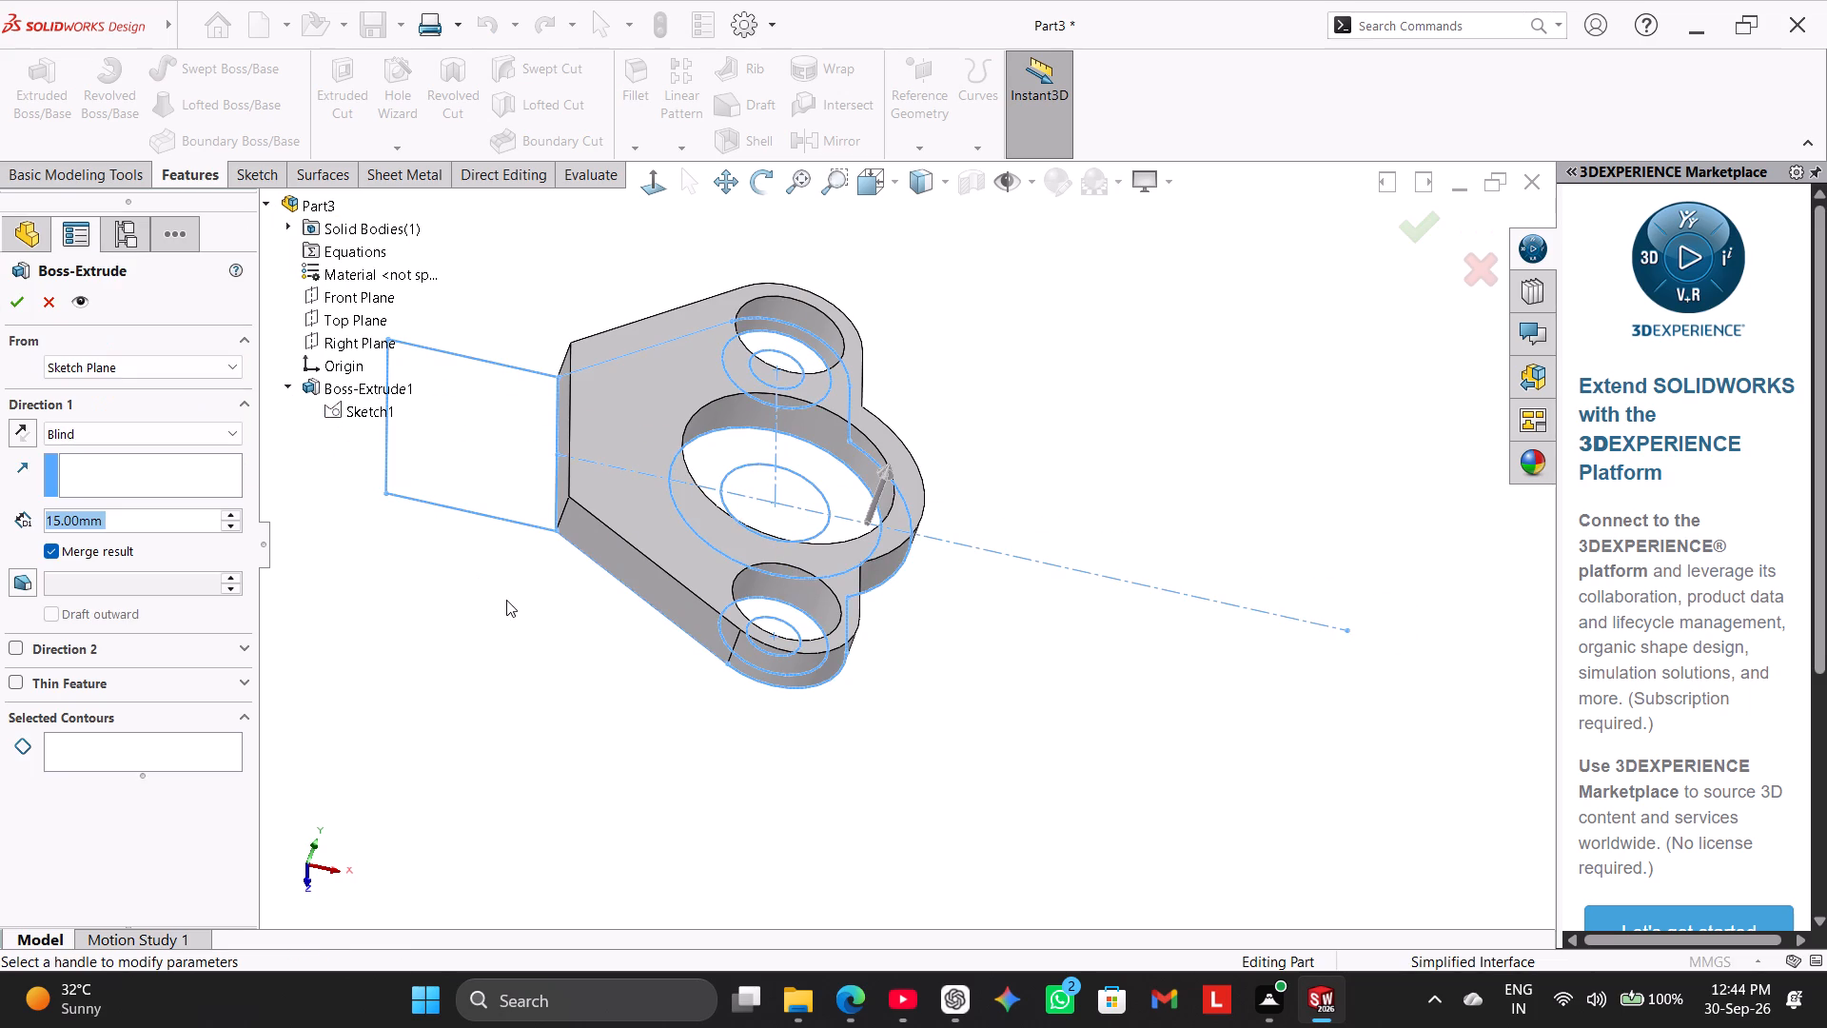
pyautogui.moveTo(580, 642); pyautogui.dragTo(550, 632, button='middle')
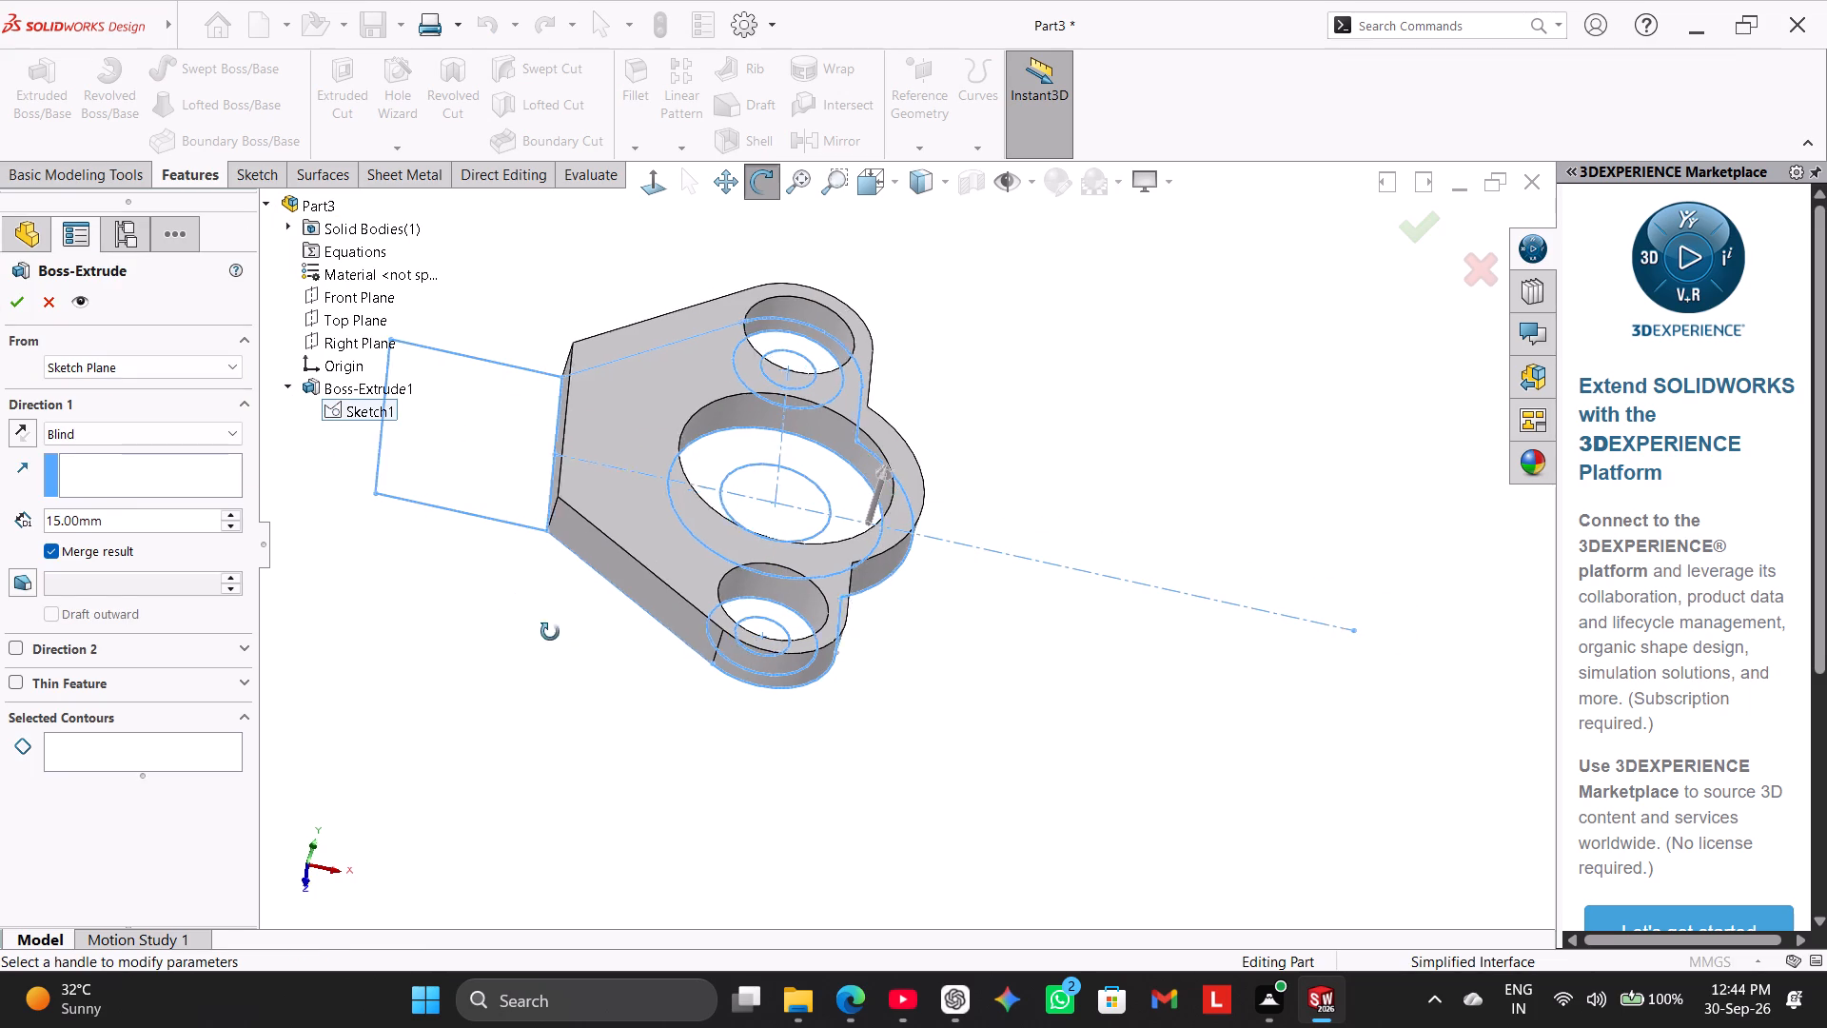
pyautogui.moveTo(550, 632); pyautogui.dragTo(535, 623, button='middle')
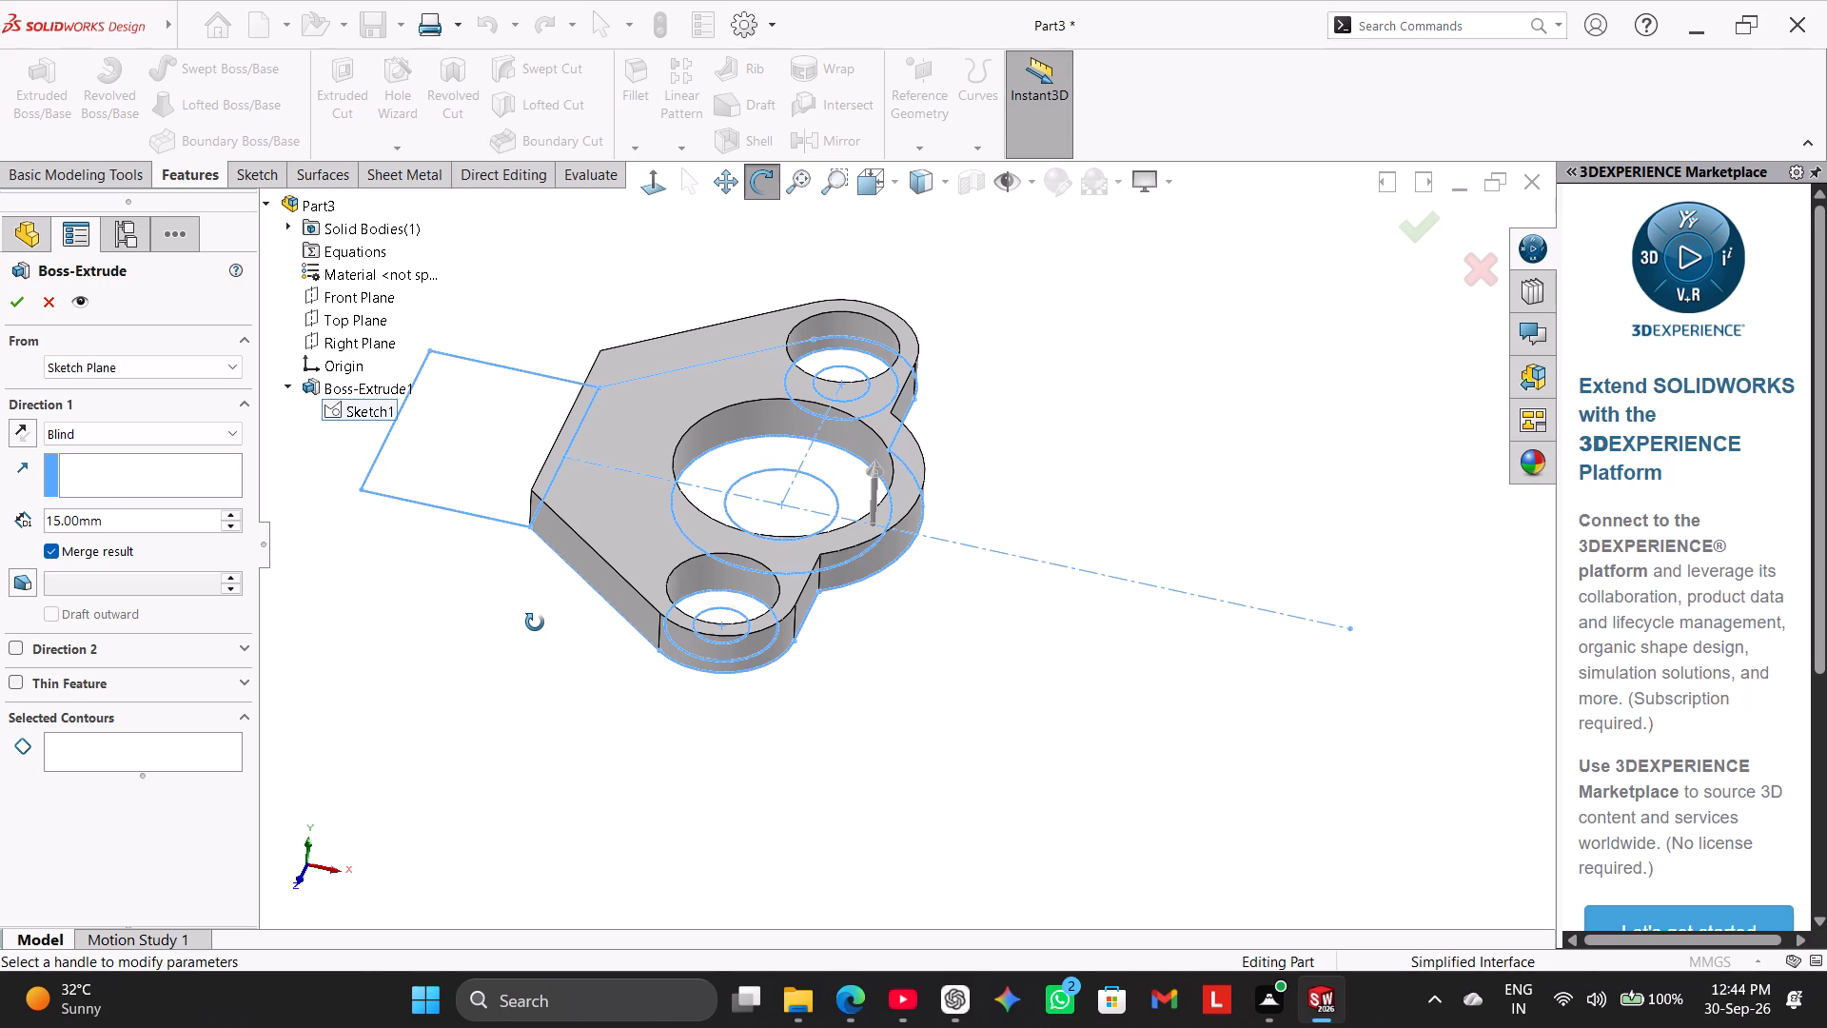
pyautogui.moveTo(535, 623); pyautogui.dragTo(560, 687, button='middle')
pyautogui.click(222, 742)
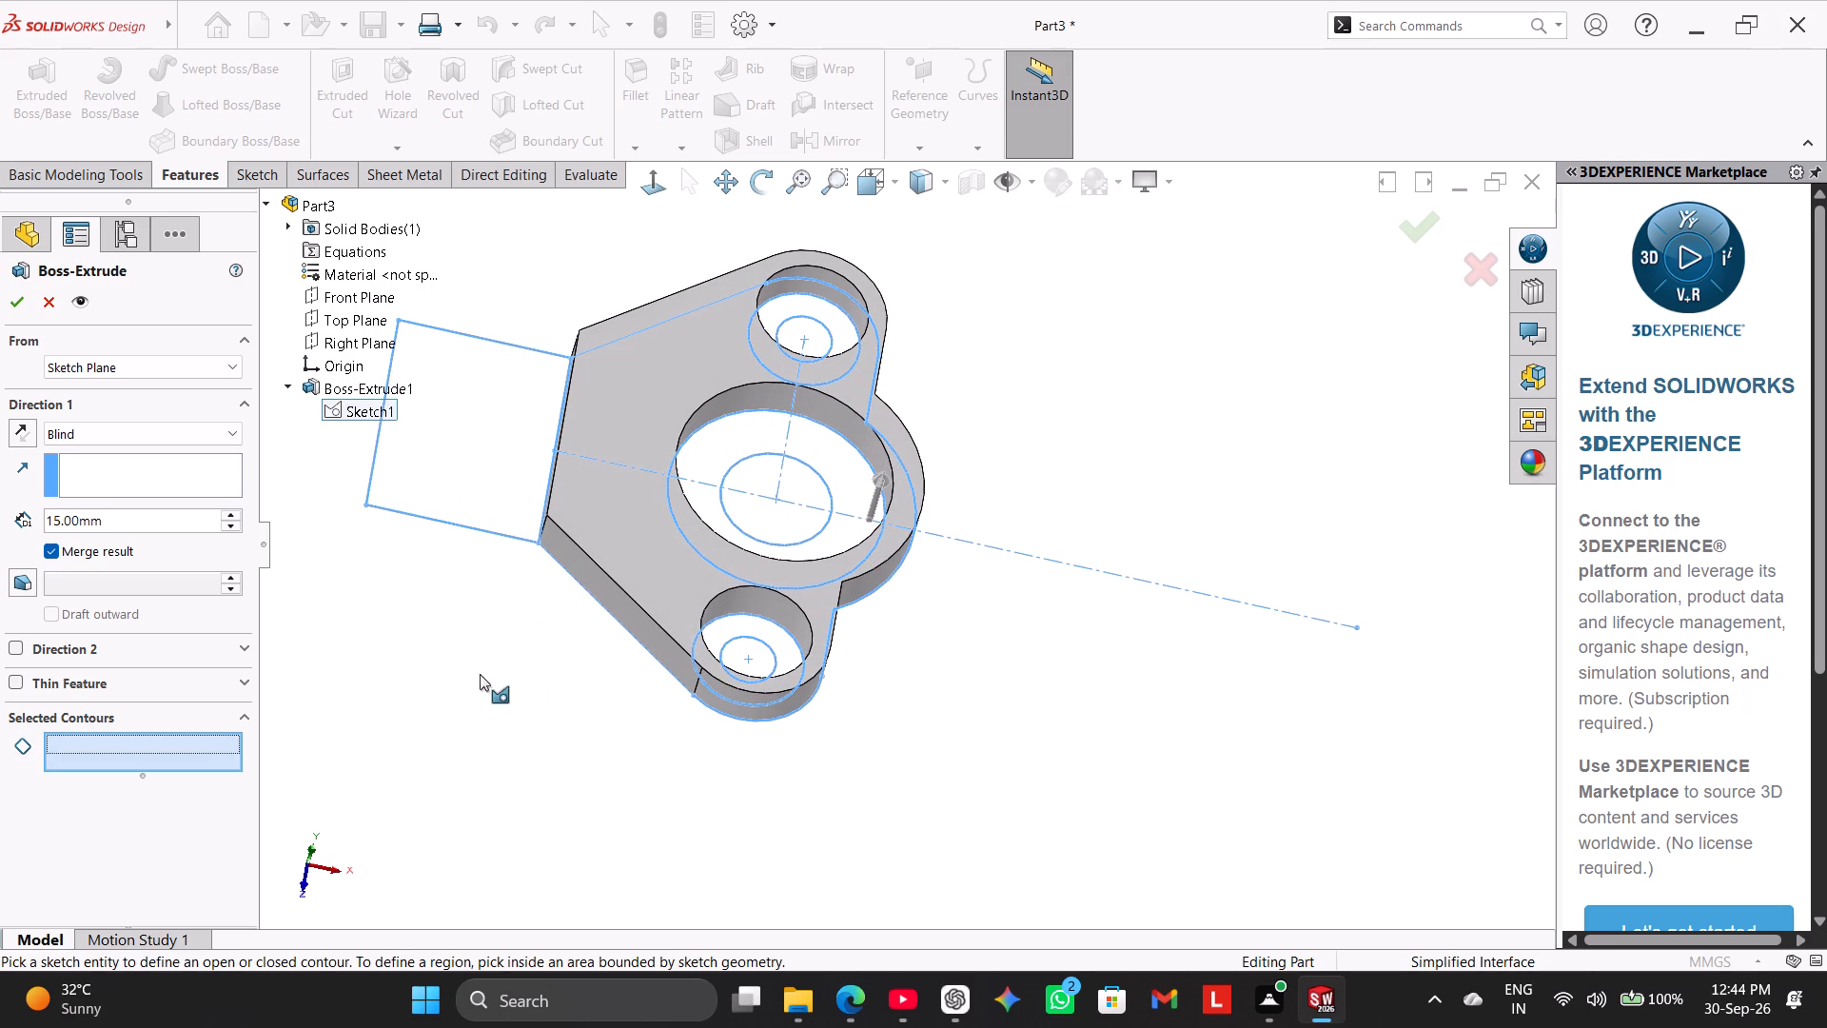
pyautogui.click(710, 559)
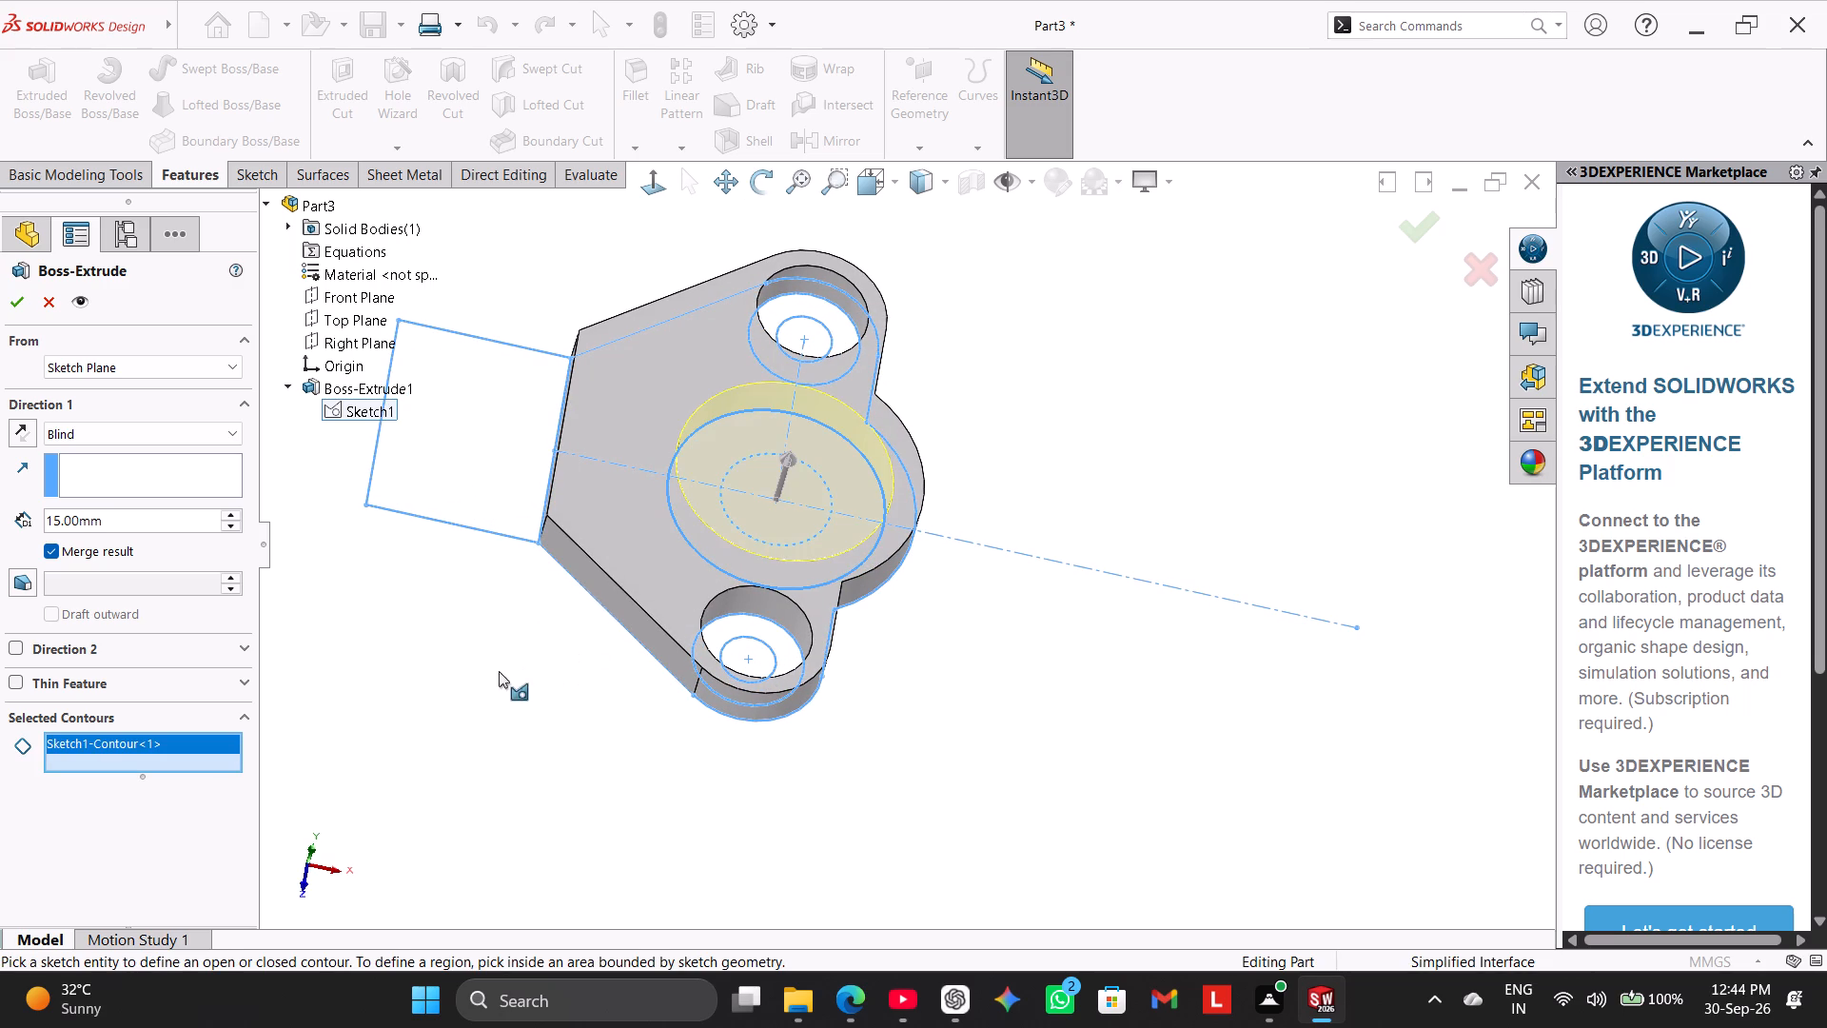
pyautogui.scroll(-1, 423, 671)
pyautogui.click(758, 542)
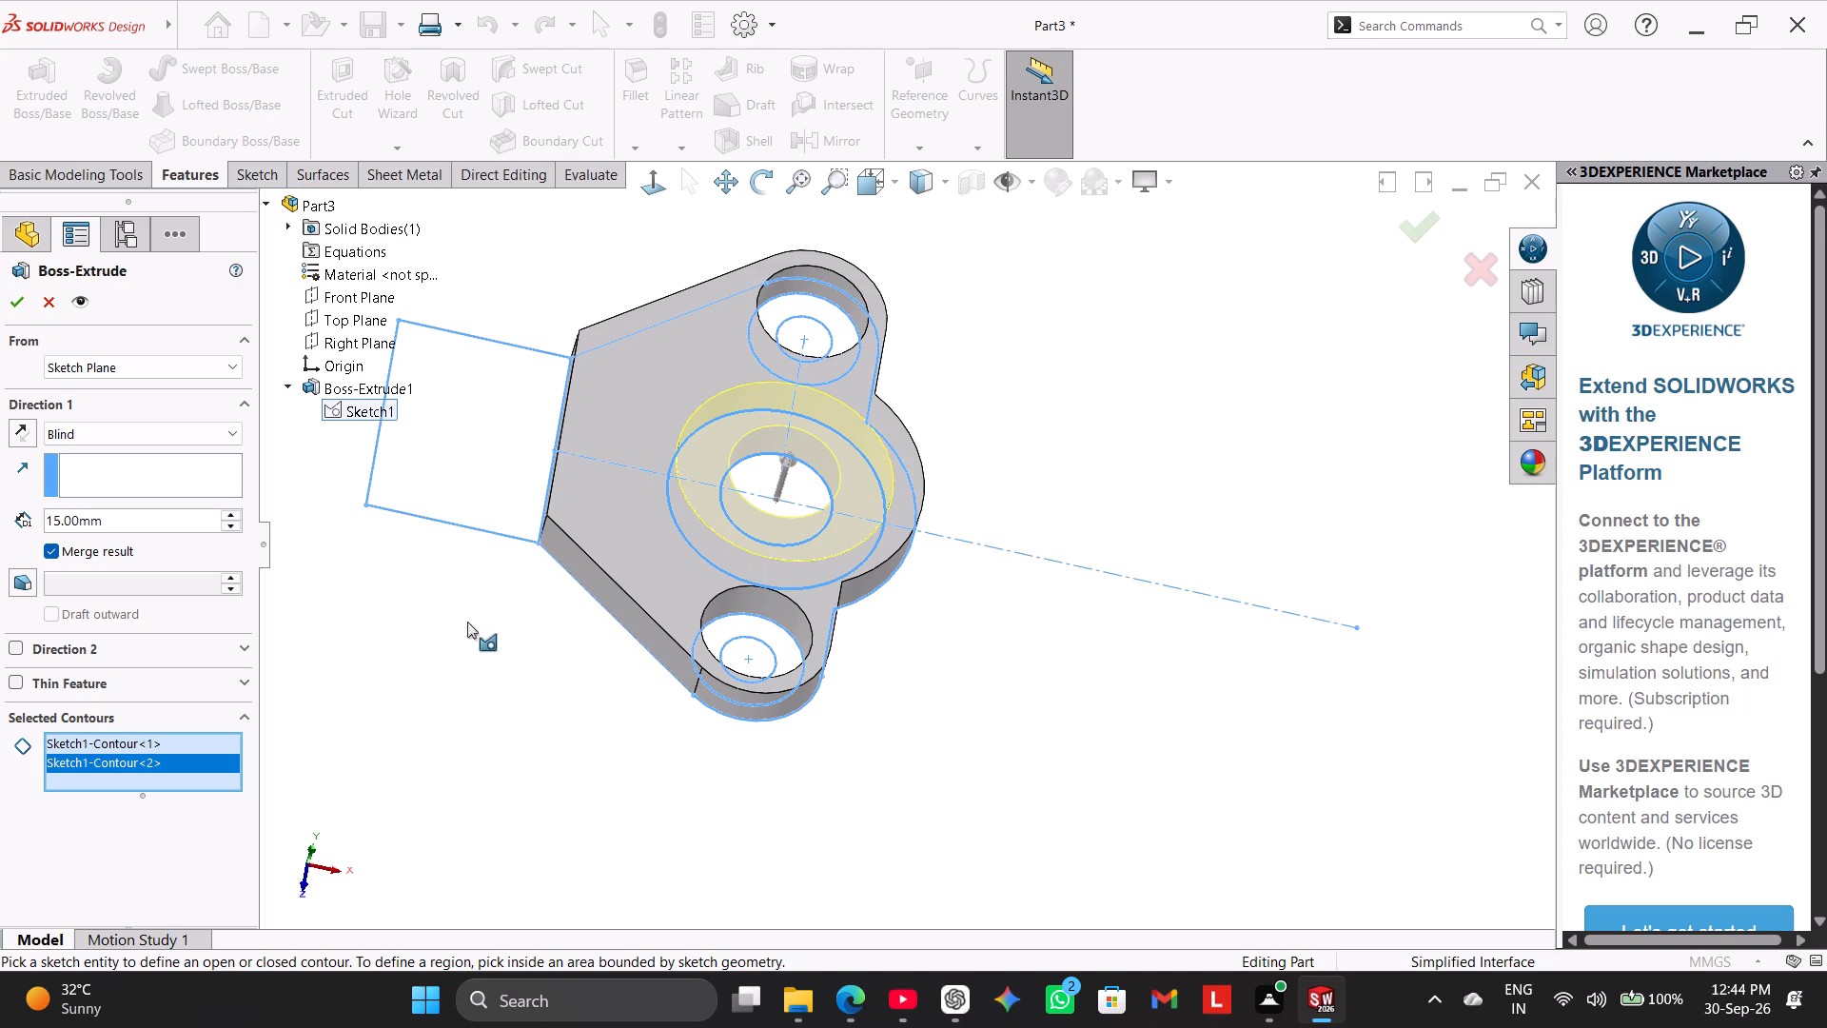
pyautogui.doubleClick(147, 525)
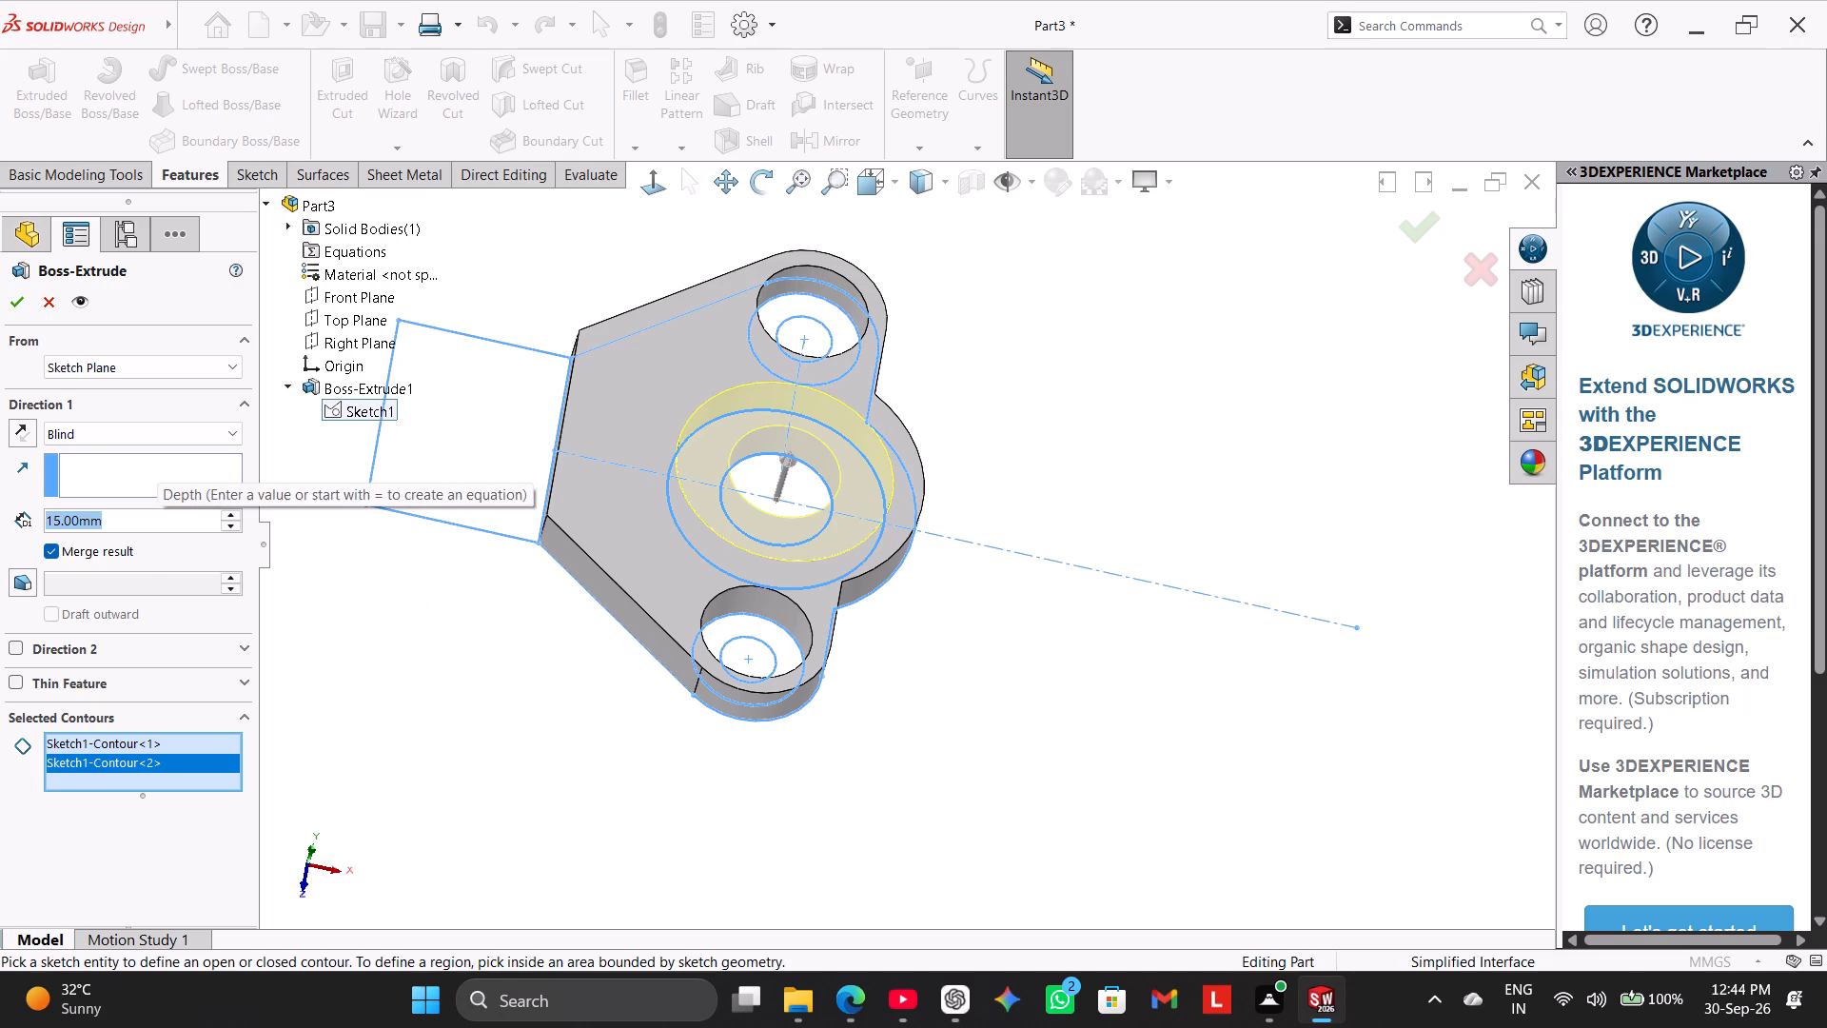
pyautogui.write('119')
pyautogui.press('Return')
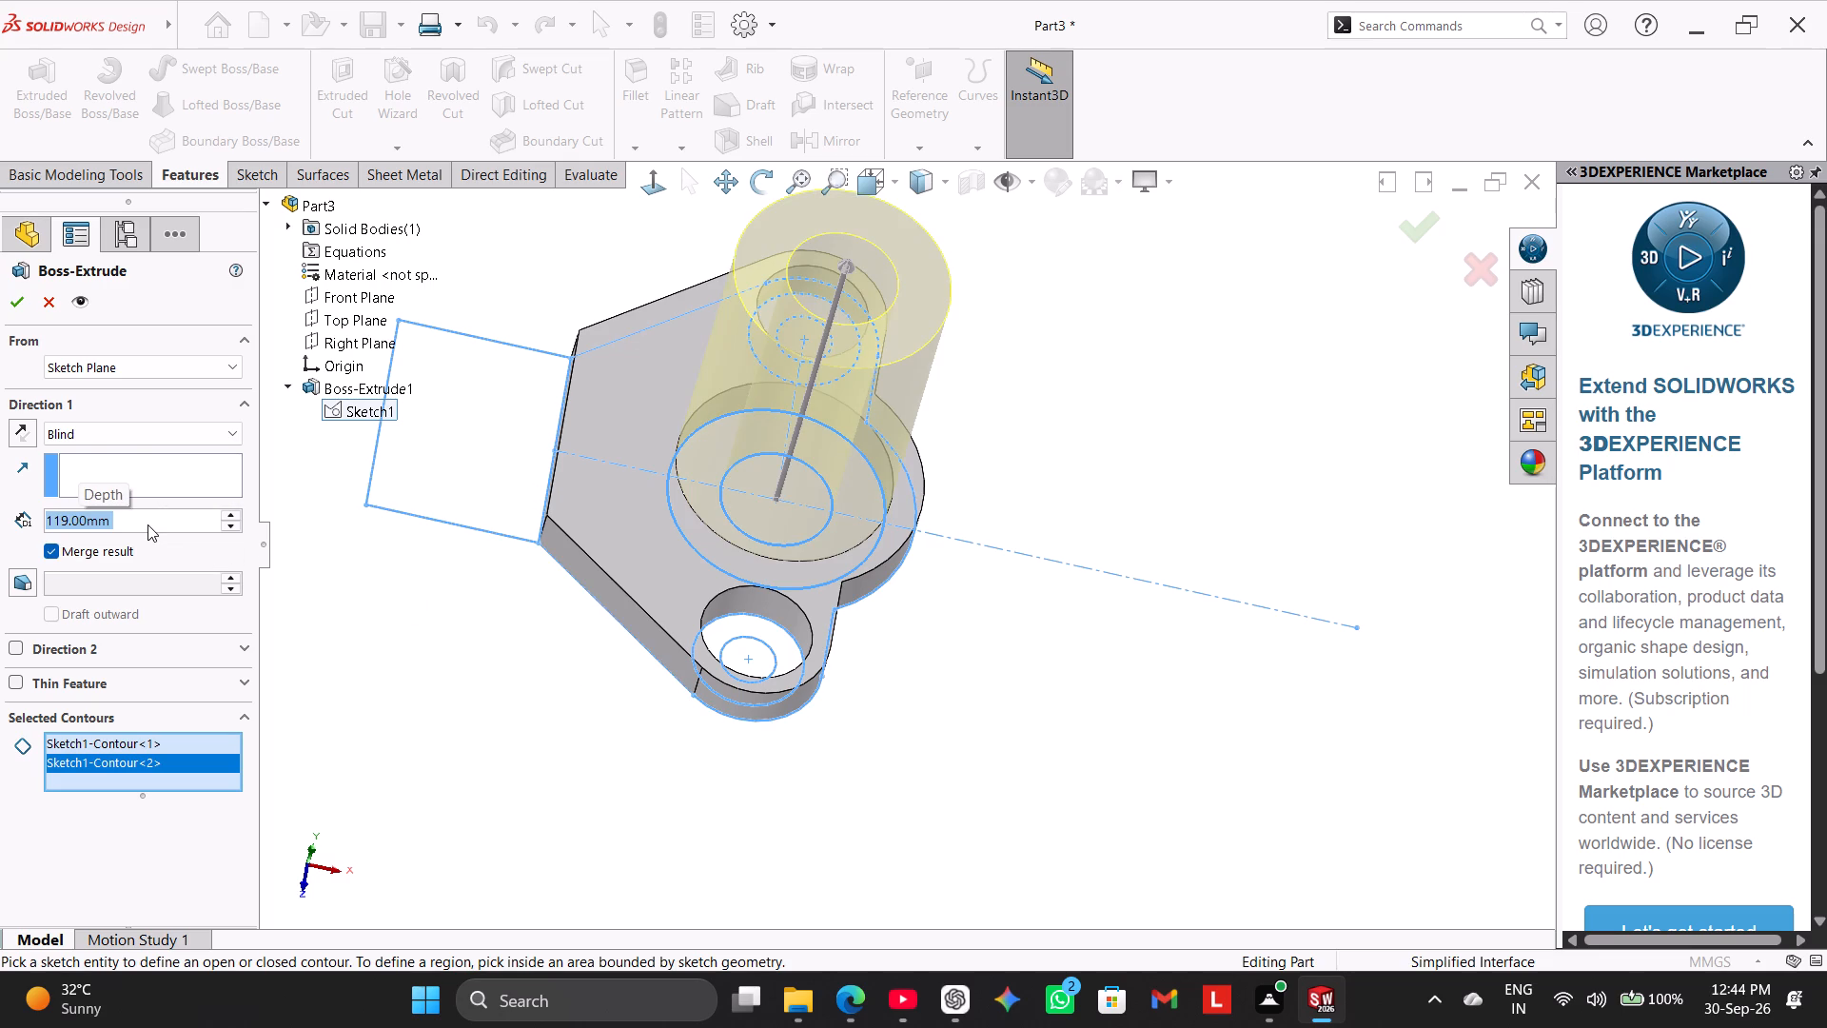
pyautogui.click(23, 300)
pyautogui.click(506, 617)
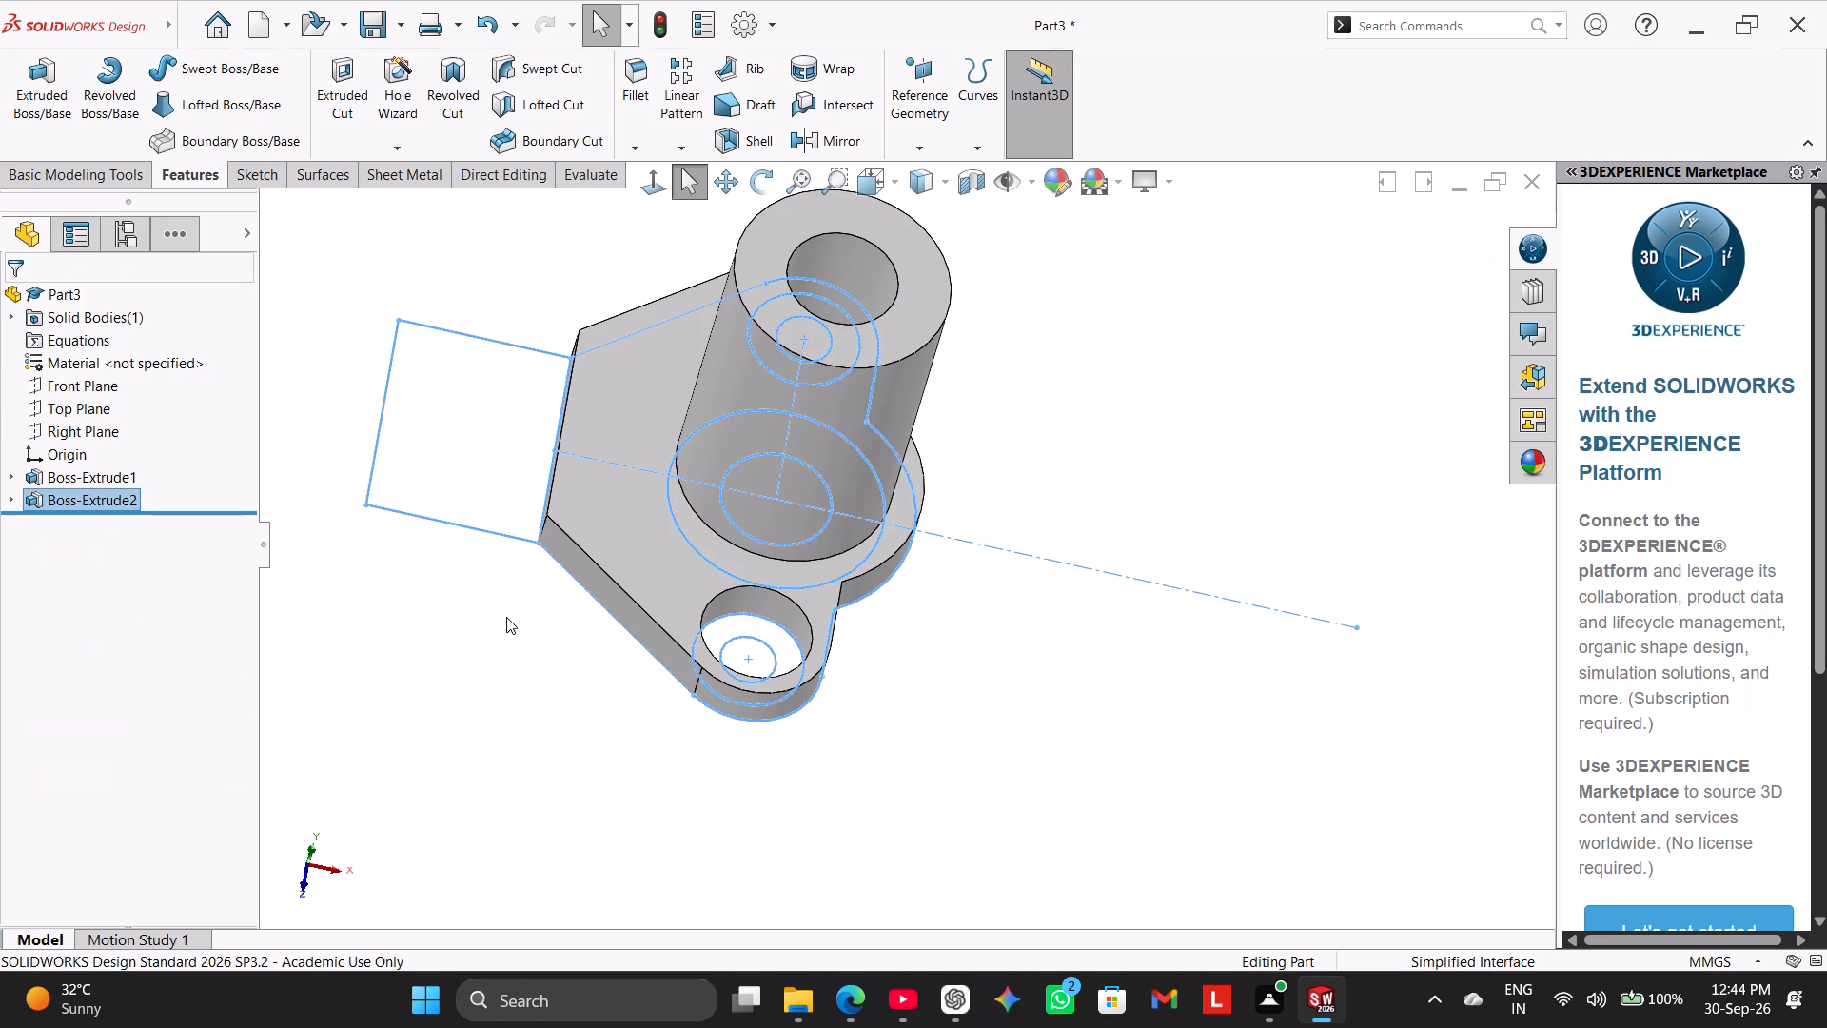
# Extrude Sketch1's two end rings between their outer and inner circles by 19 mm, merged with the plate.
pyautogui.moveTo(504, 636); pyautogui.dragTo(517, 615, button='middle')
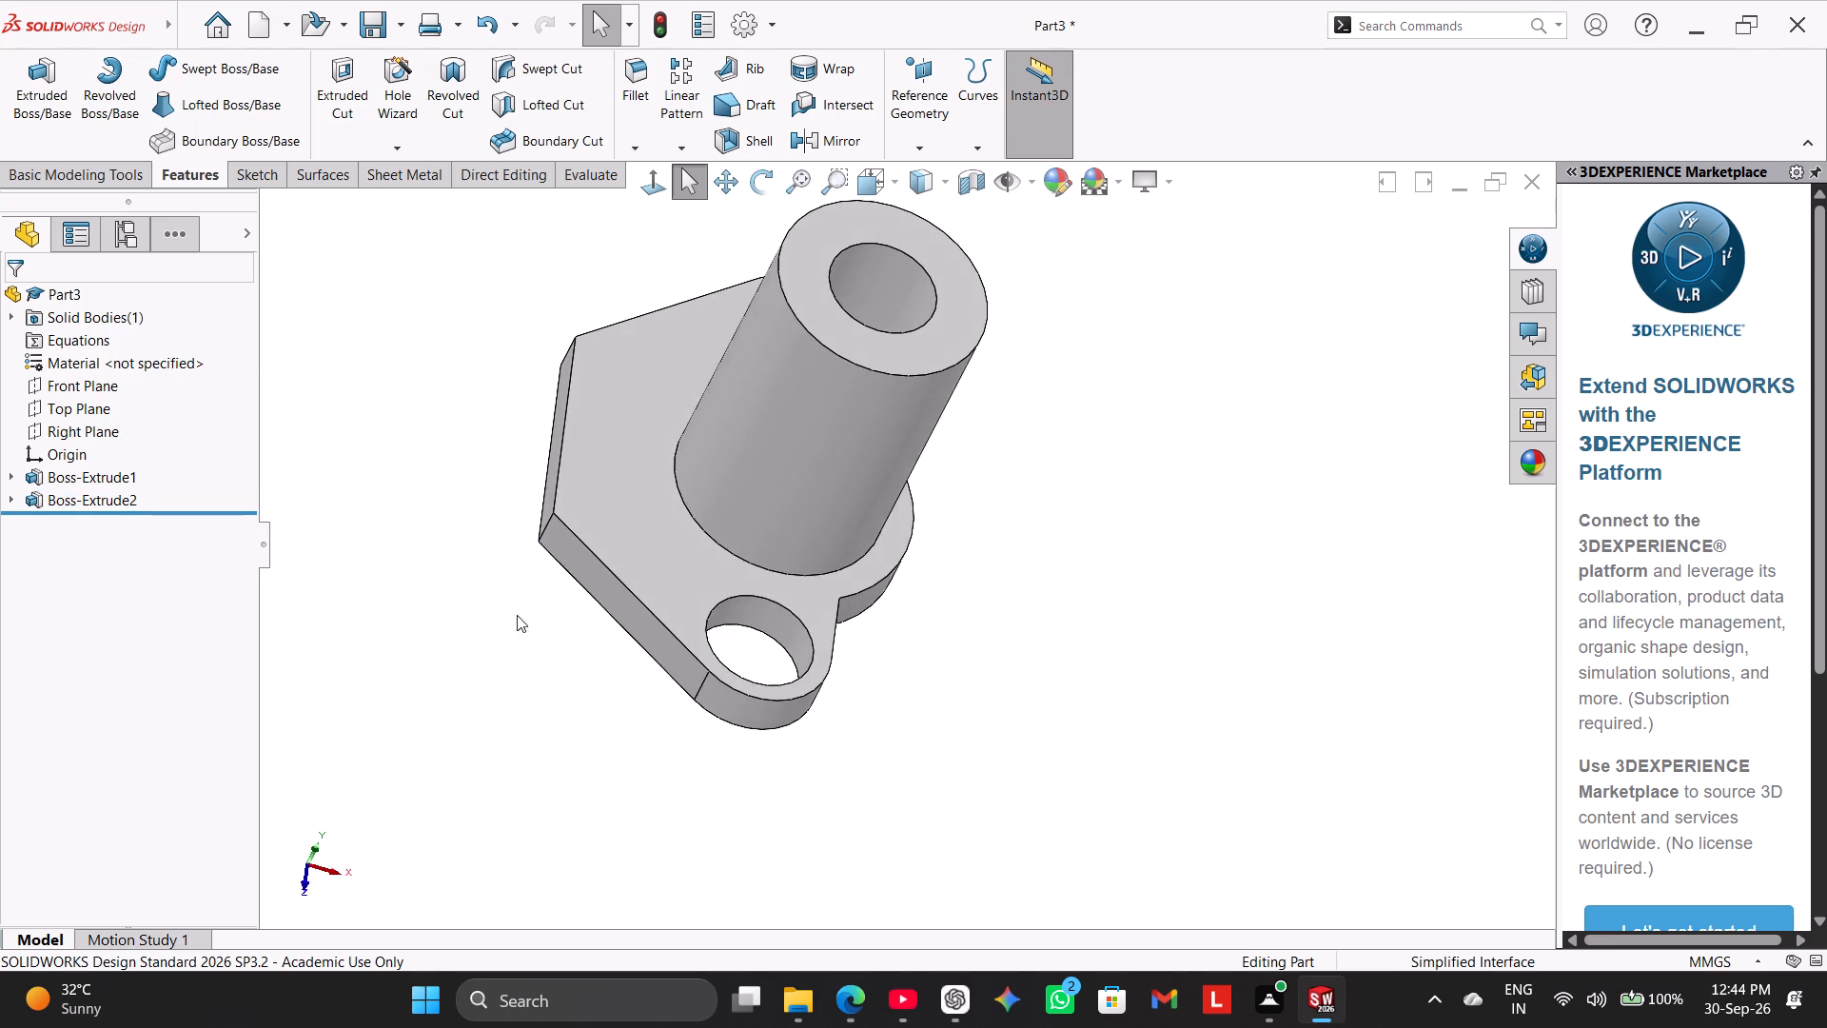
pyautogui.moveTo(470, 646); pyautogui.dragTo(591, 471, button='right')
pyautogui.moveTo(653, 528); pyautogui.dragTo(712, 612, button='middle')
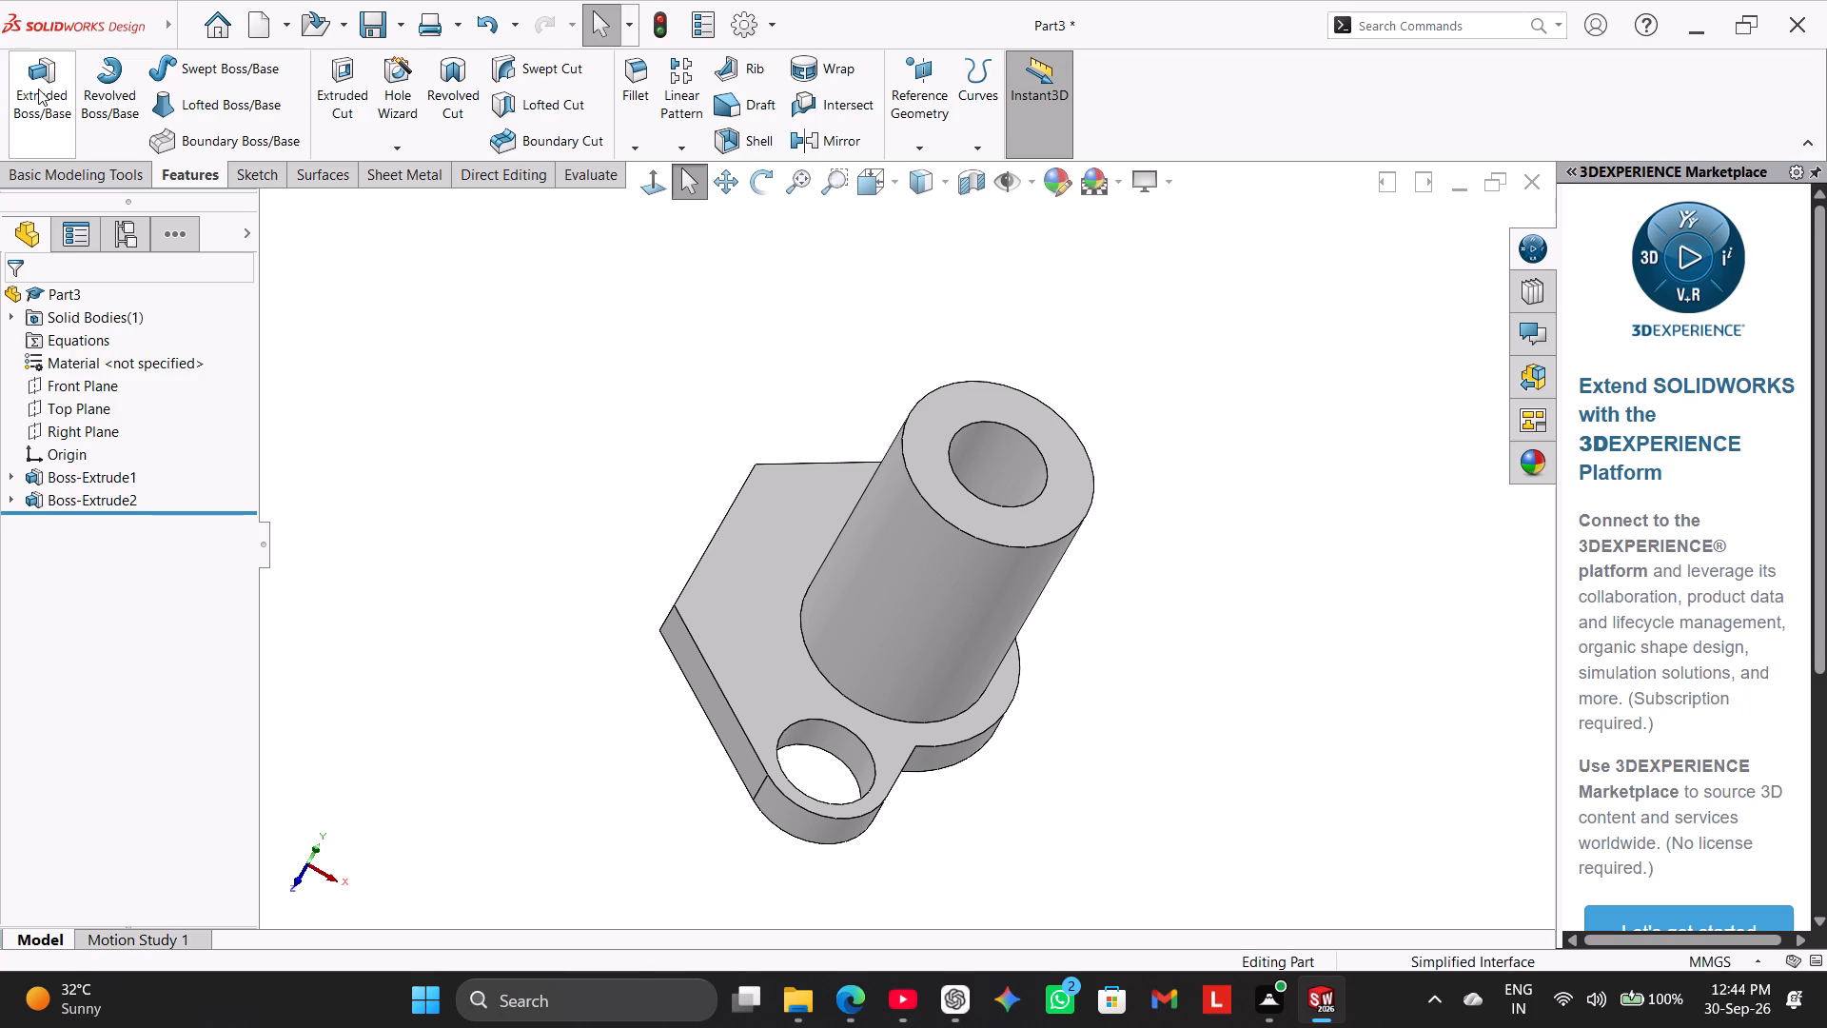
pyautogui.click(38, 89)
pyautogui.click(298, 436)
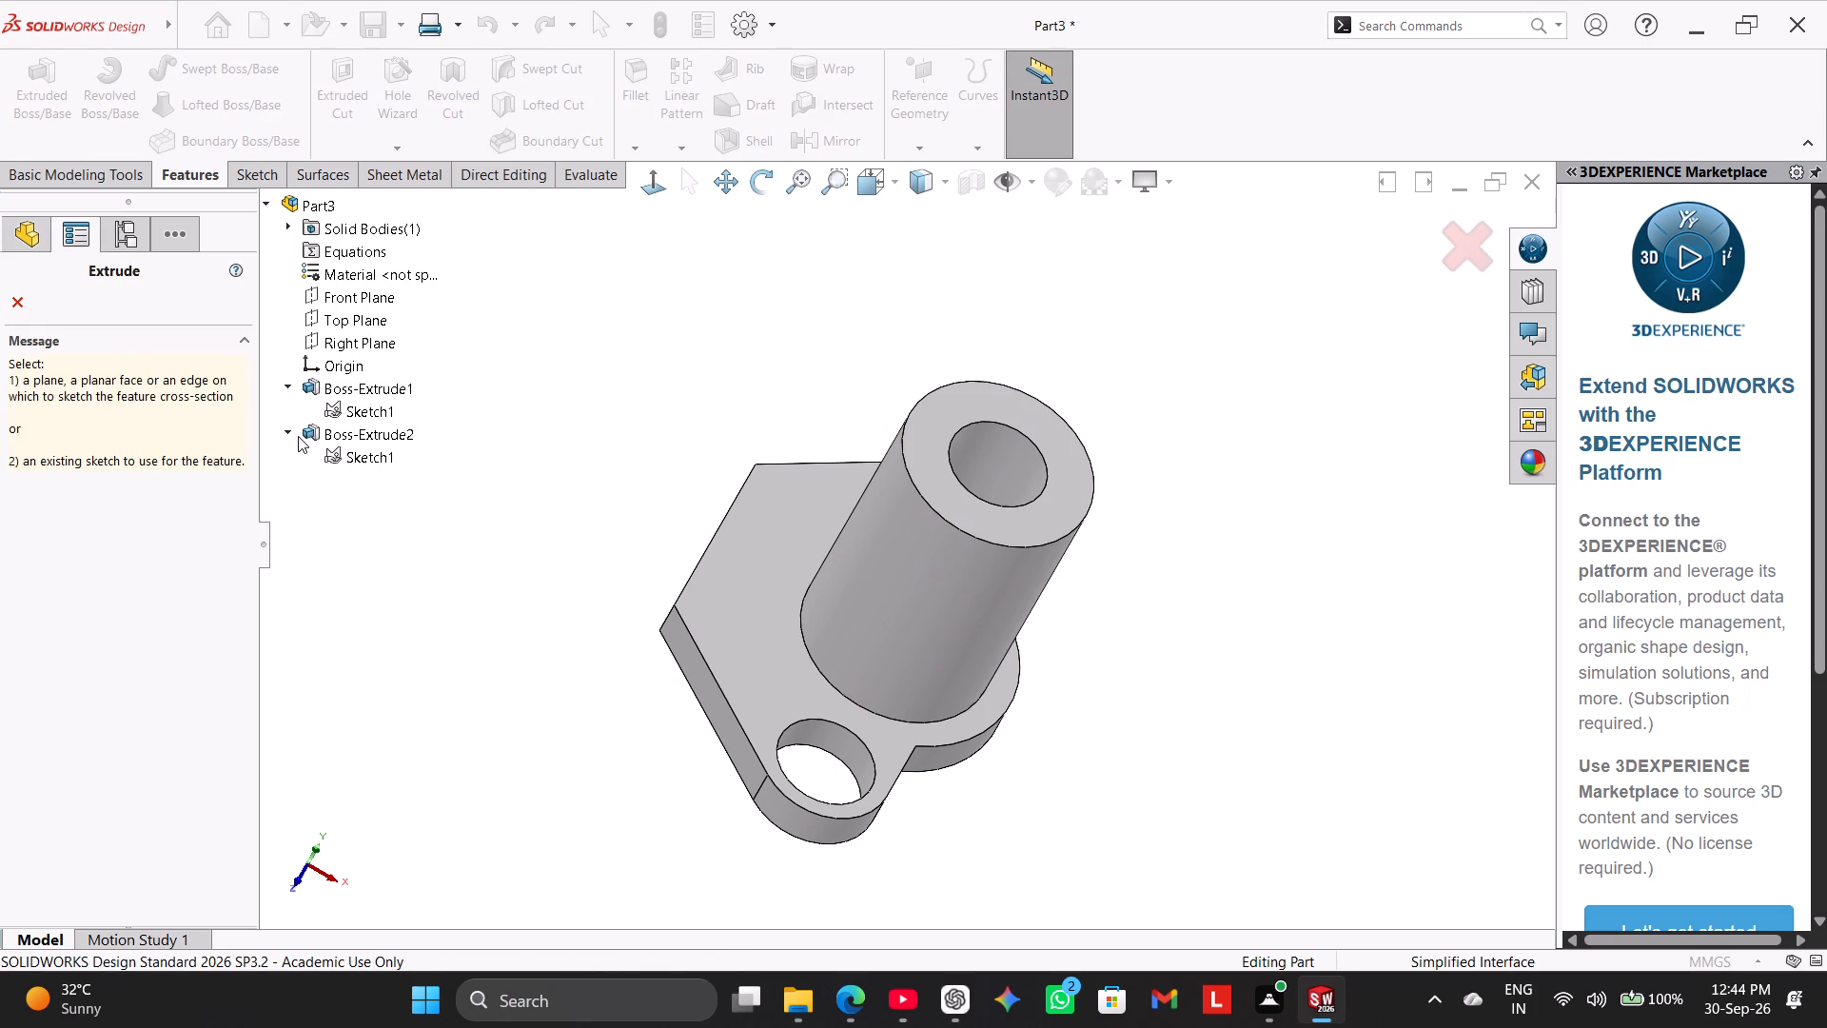
pyautogui.click(338, 461)
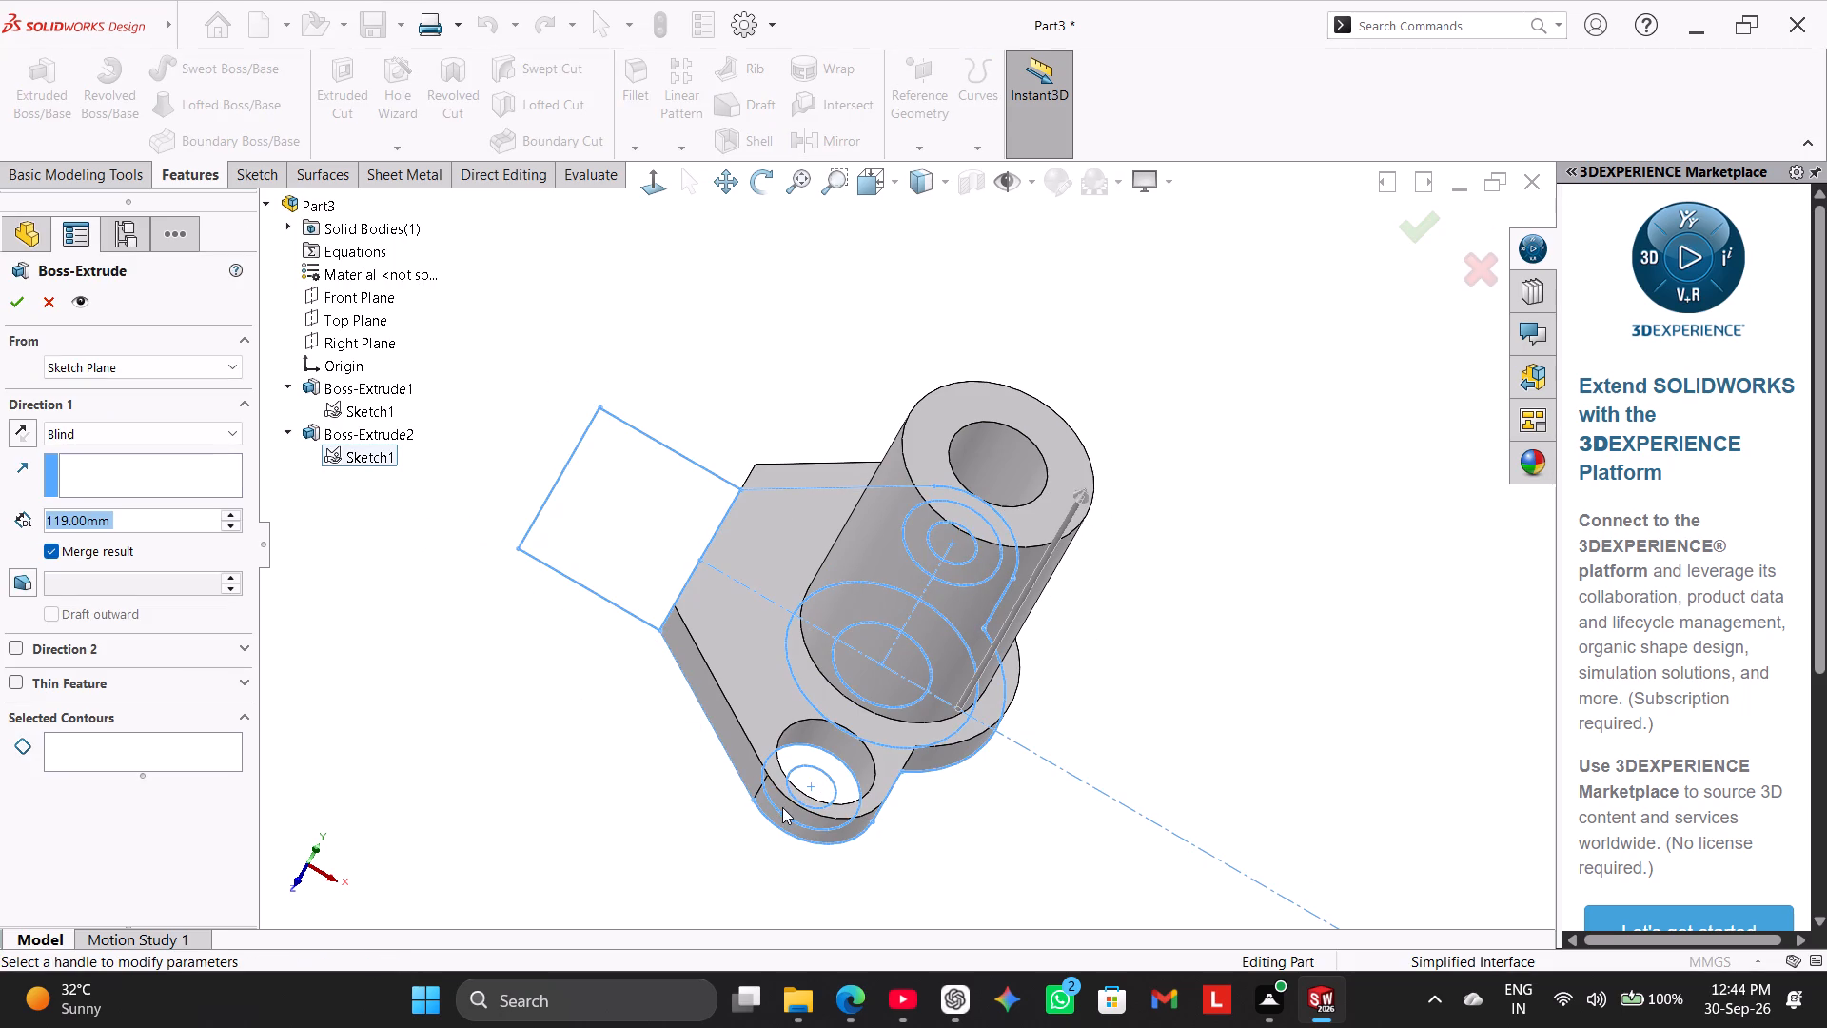
pyautogui.click(208, 759)
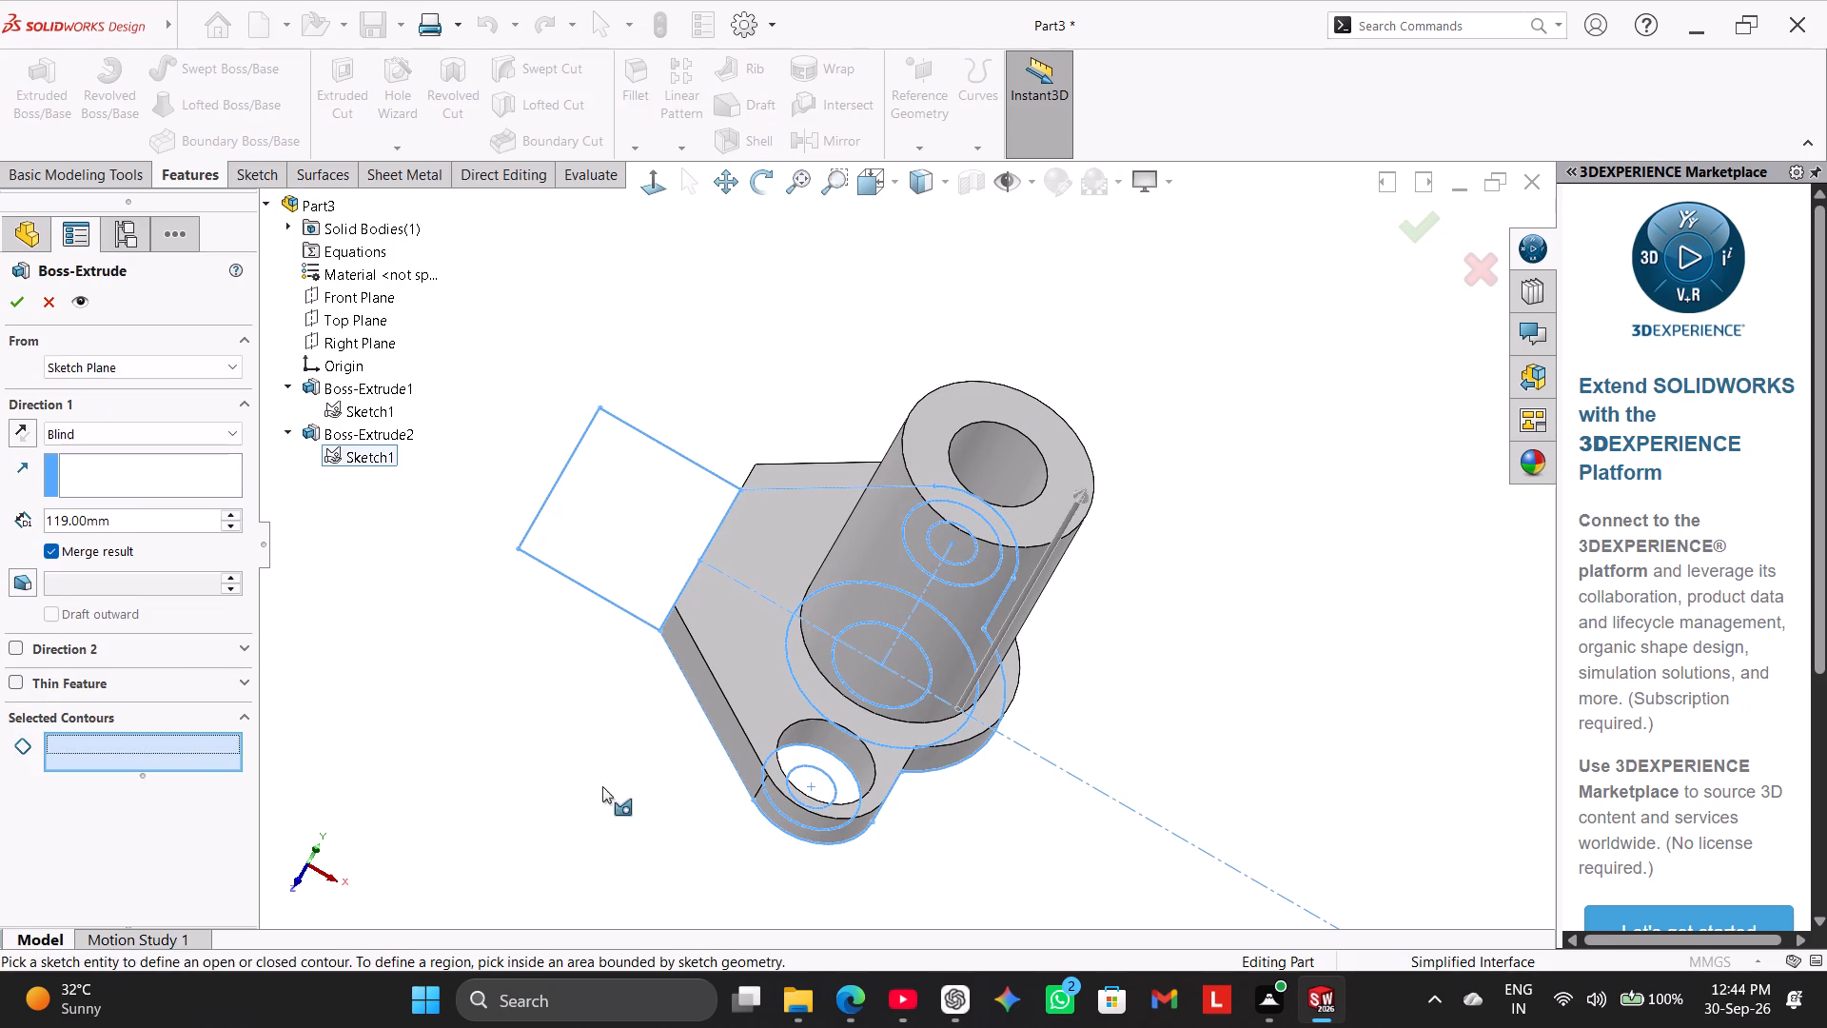
pyautogui.click(784, 812)
pyautogui.click(796, 798)
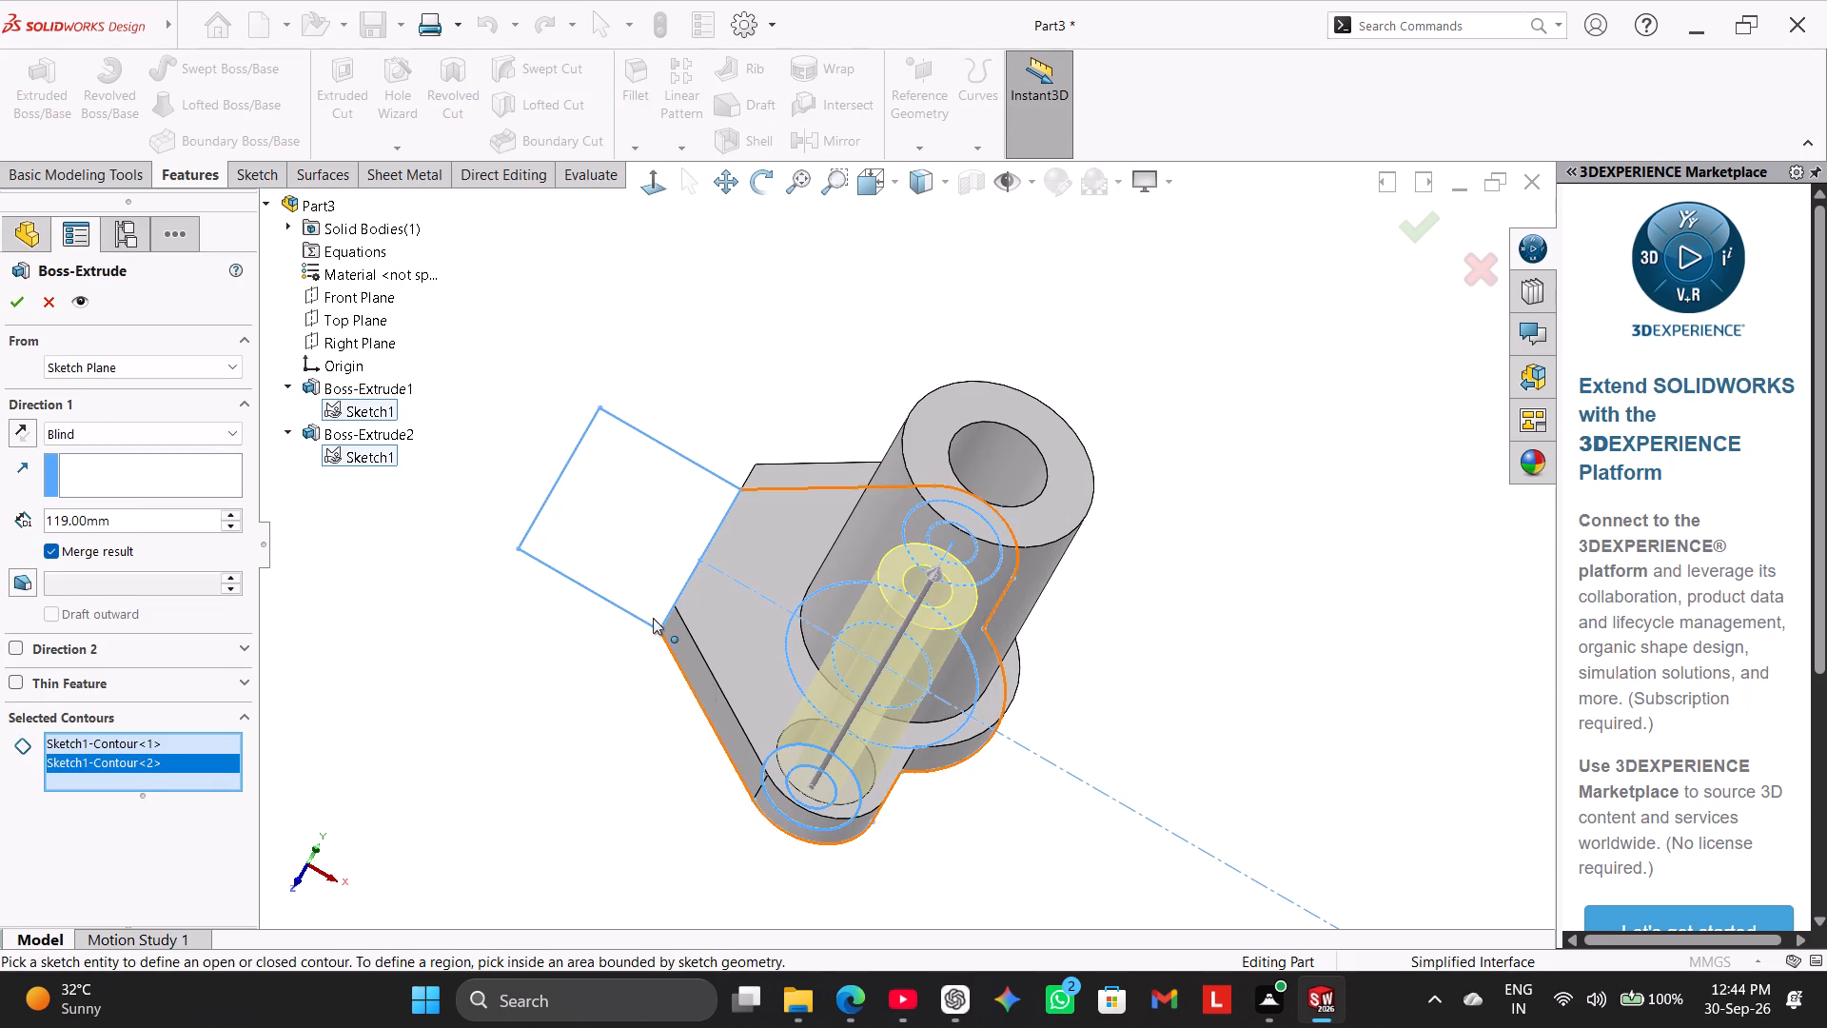
pyautogui.moveTo(560, 600); pyautogui.dragTo(529, 829, button='middle')
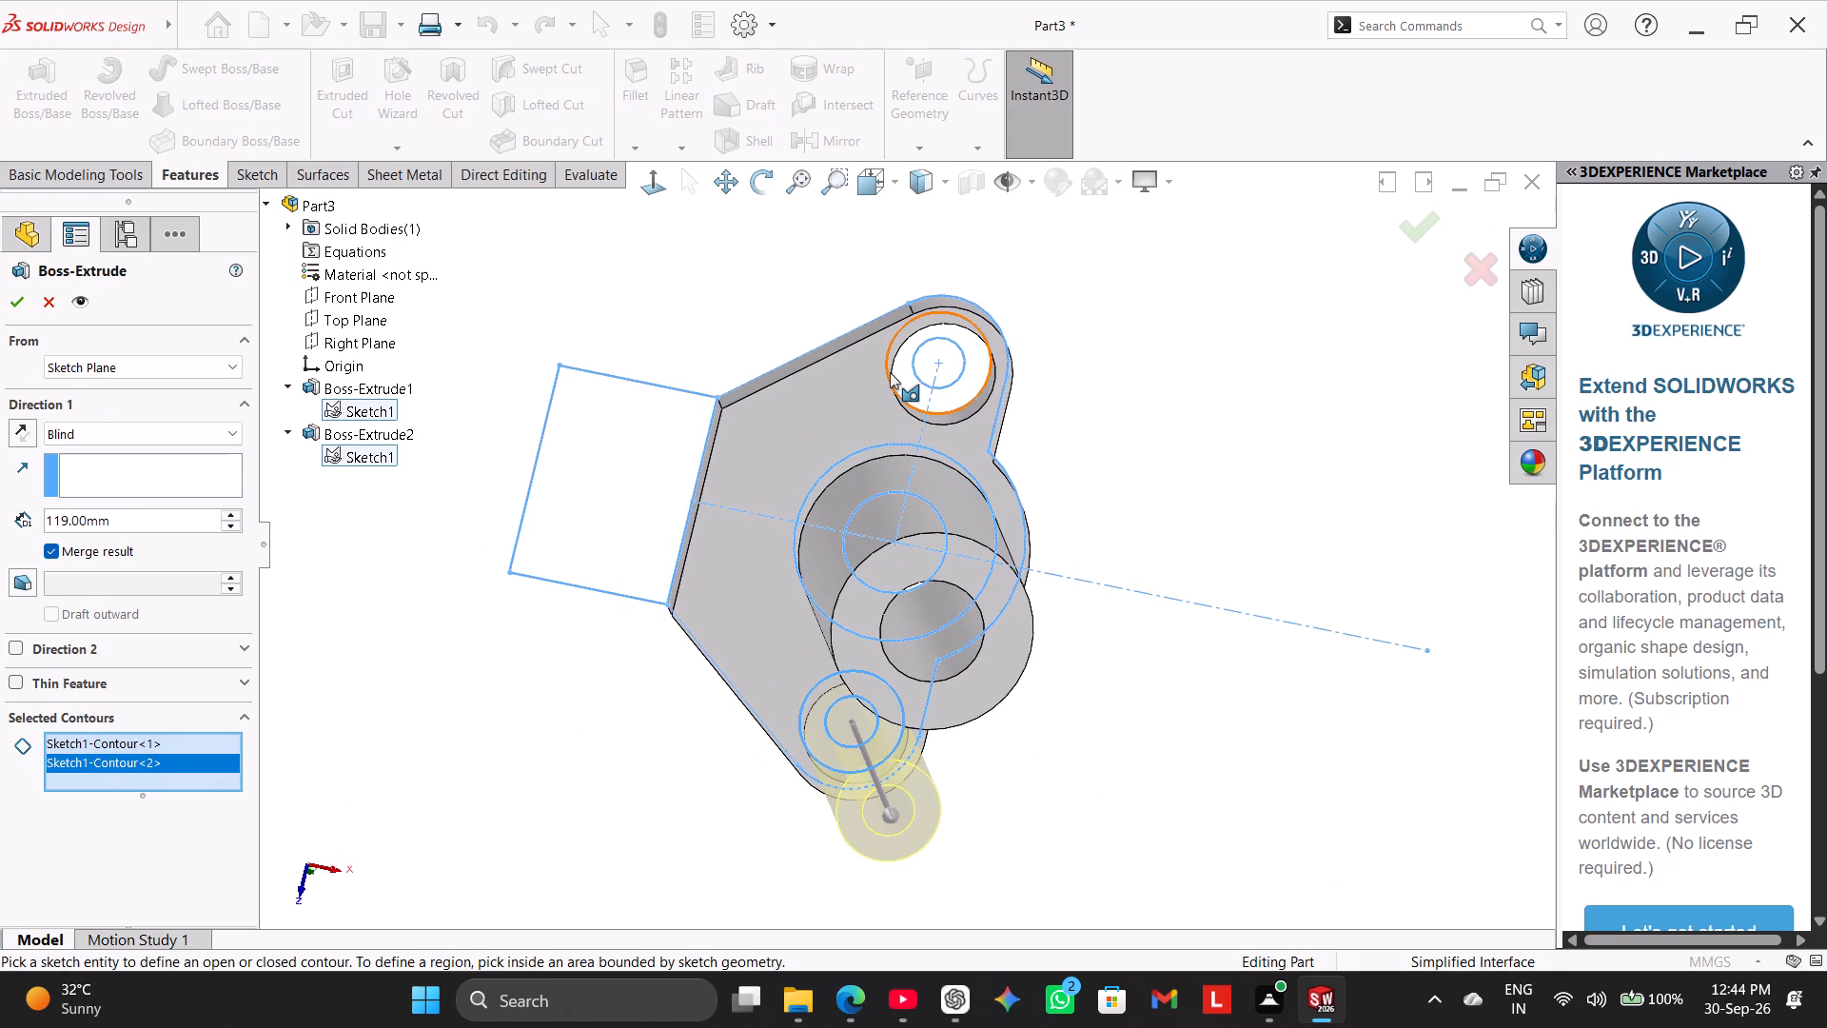
pyautogui.click(890, 372)
pyautogui.click(918, 380)
pyautogui.moveTo(559, 807); pyautogui.dragTo(540, 684, button='middle')
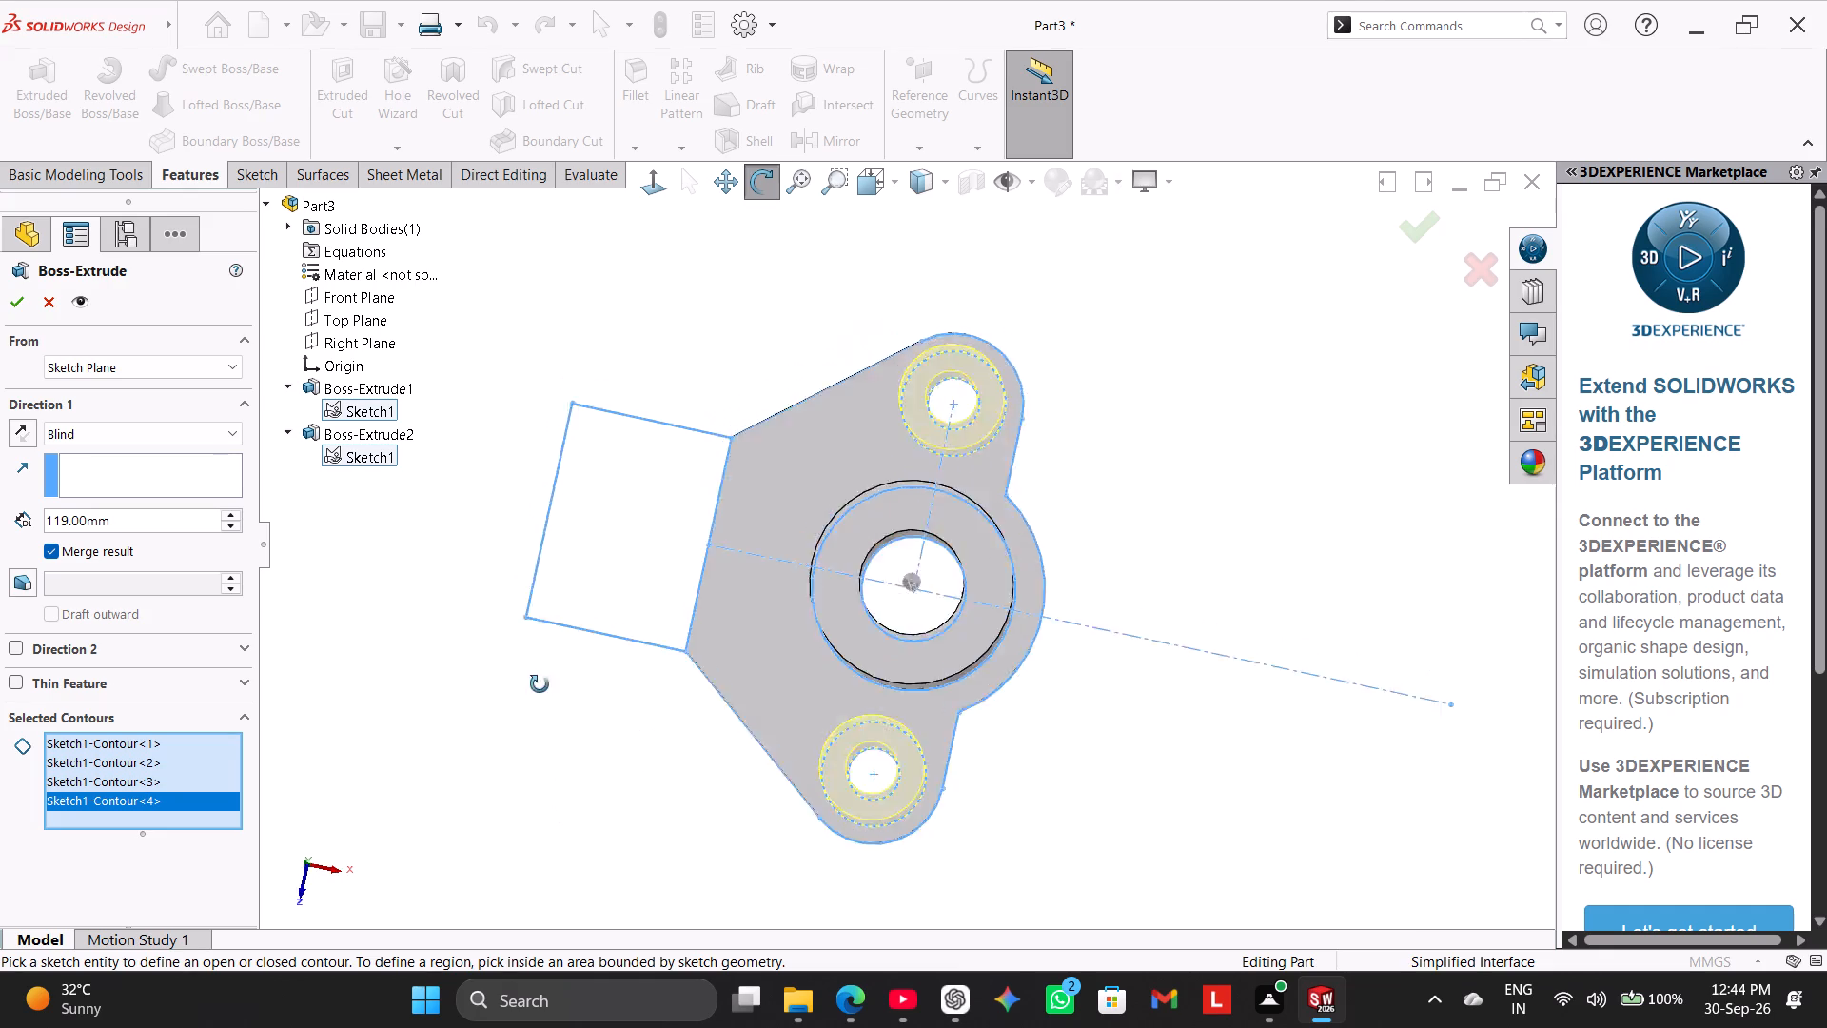
pyautogui.moveTo(540, 684); pyautogui.dragTo(541, 541, button='middle')
pyautogui.moveTo(337, 611); pyautogui.dragTo(360, 555, button='middle')
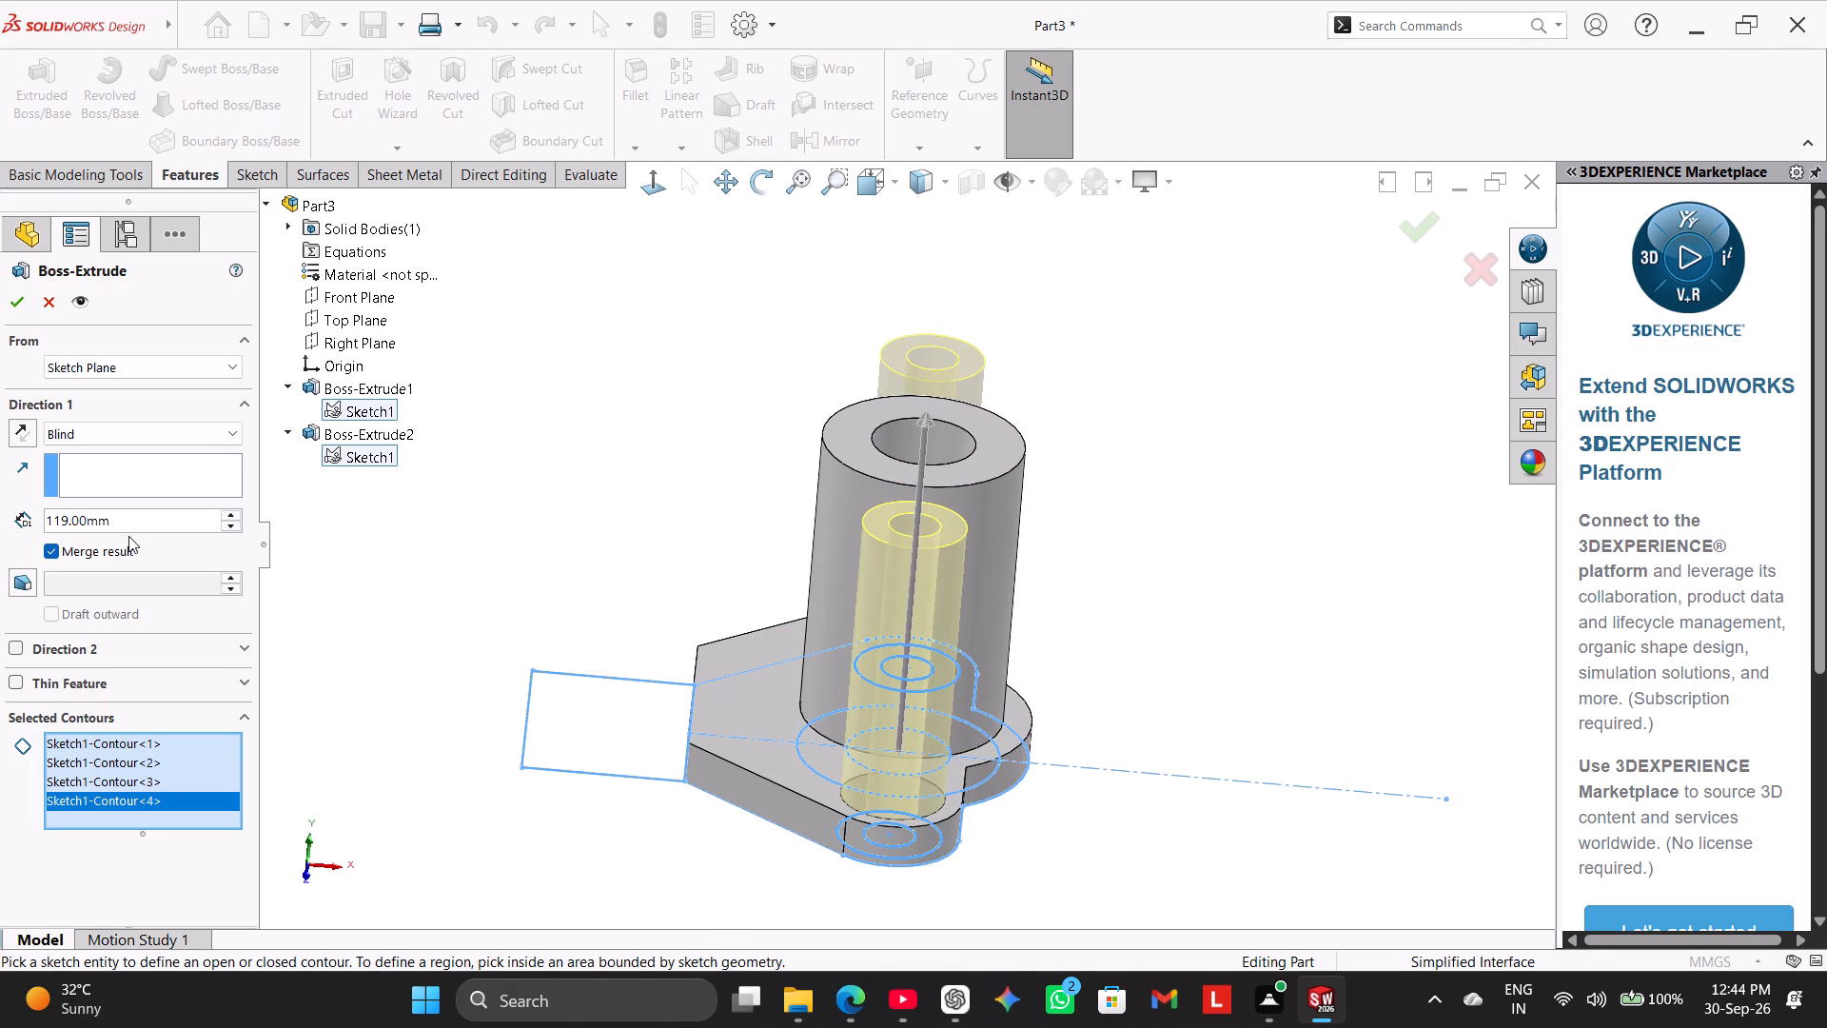
pyautogui.doubleClick(128, 529)
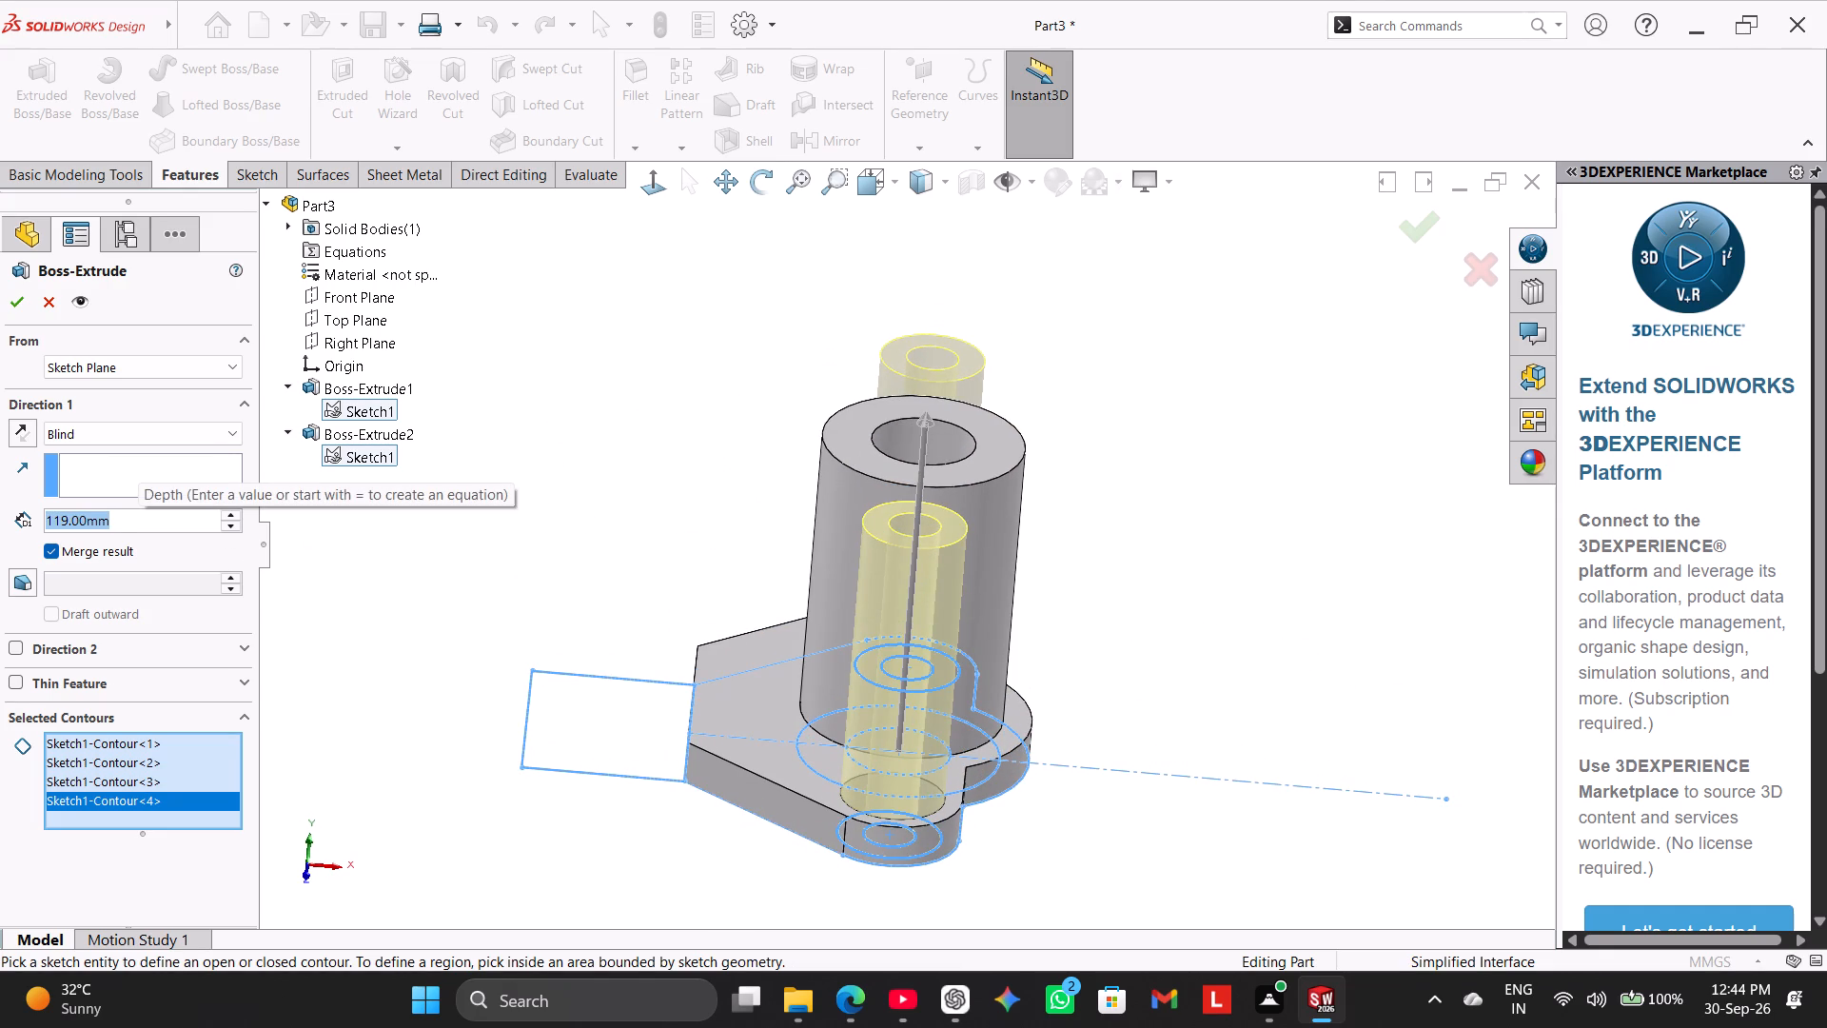
pyautogui.write('19')
pyautogui.press('Return')
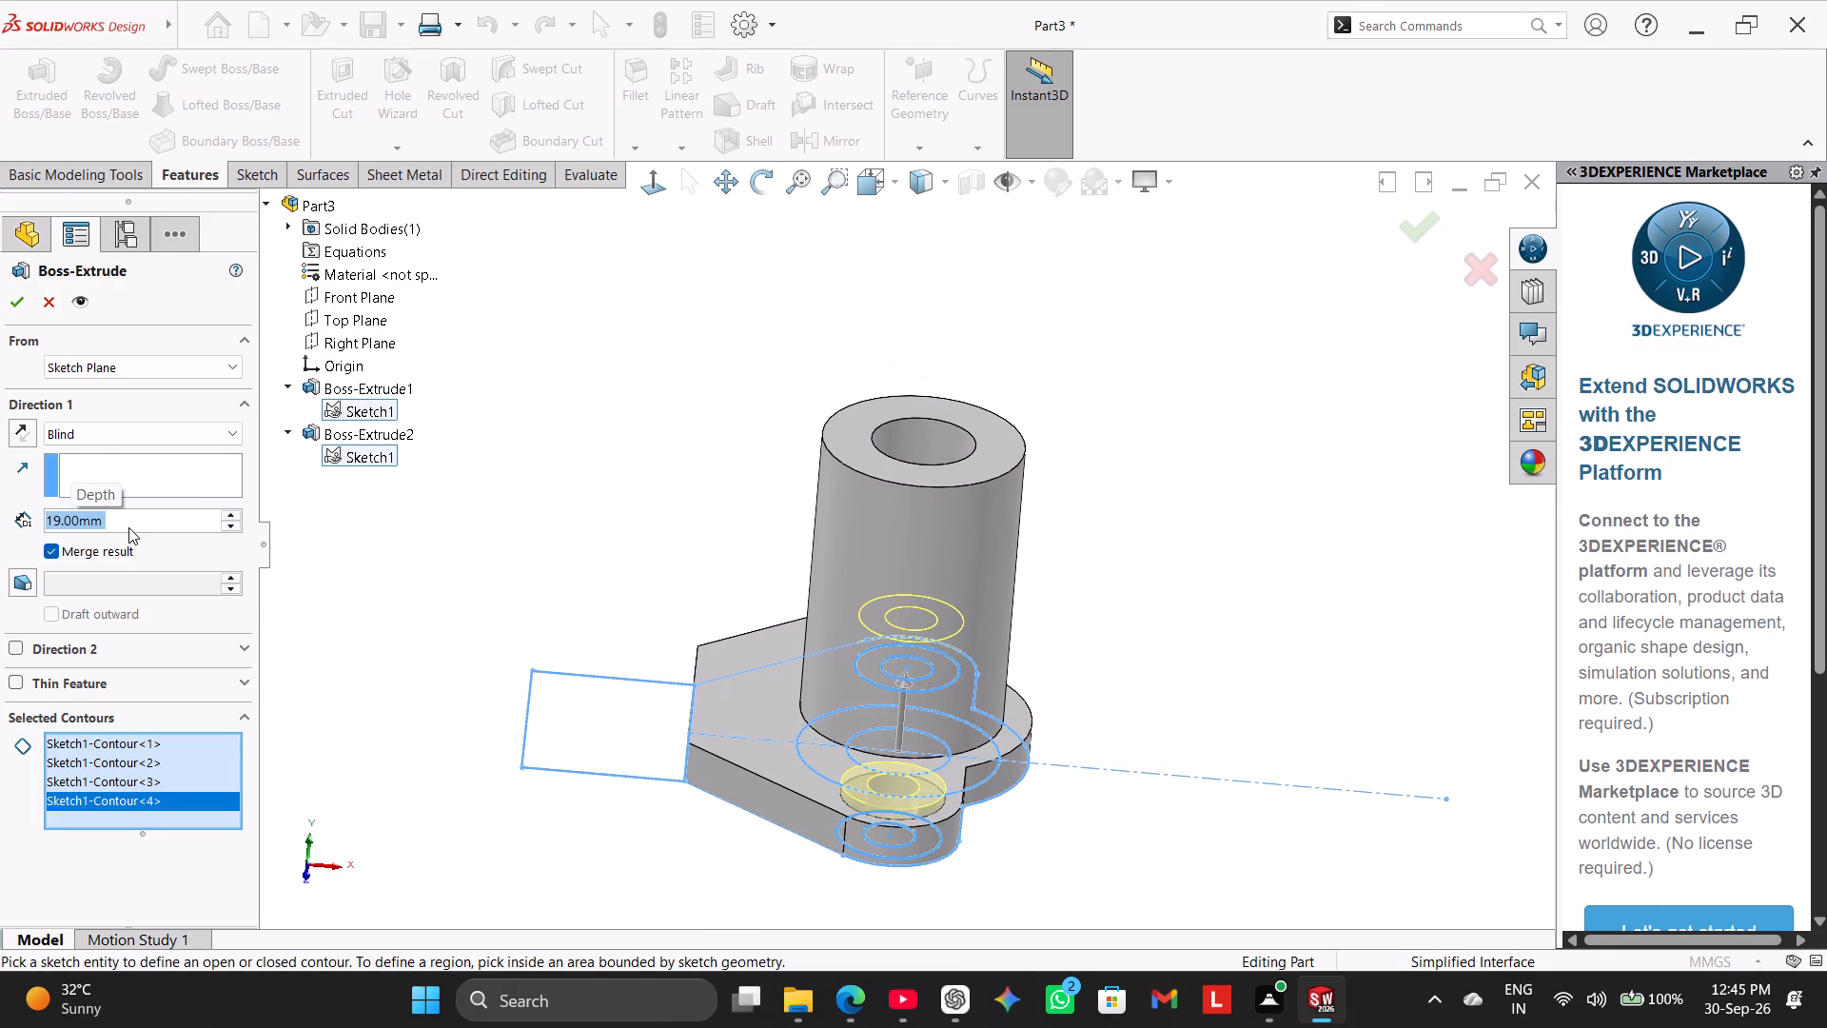
pyautogui.click(15, 297)
pyautogui.click(496, 594)
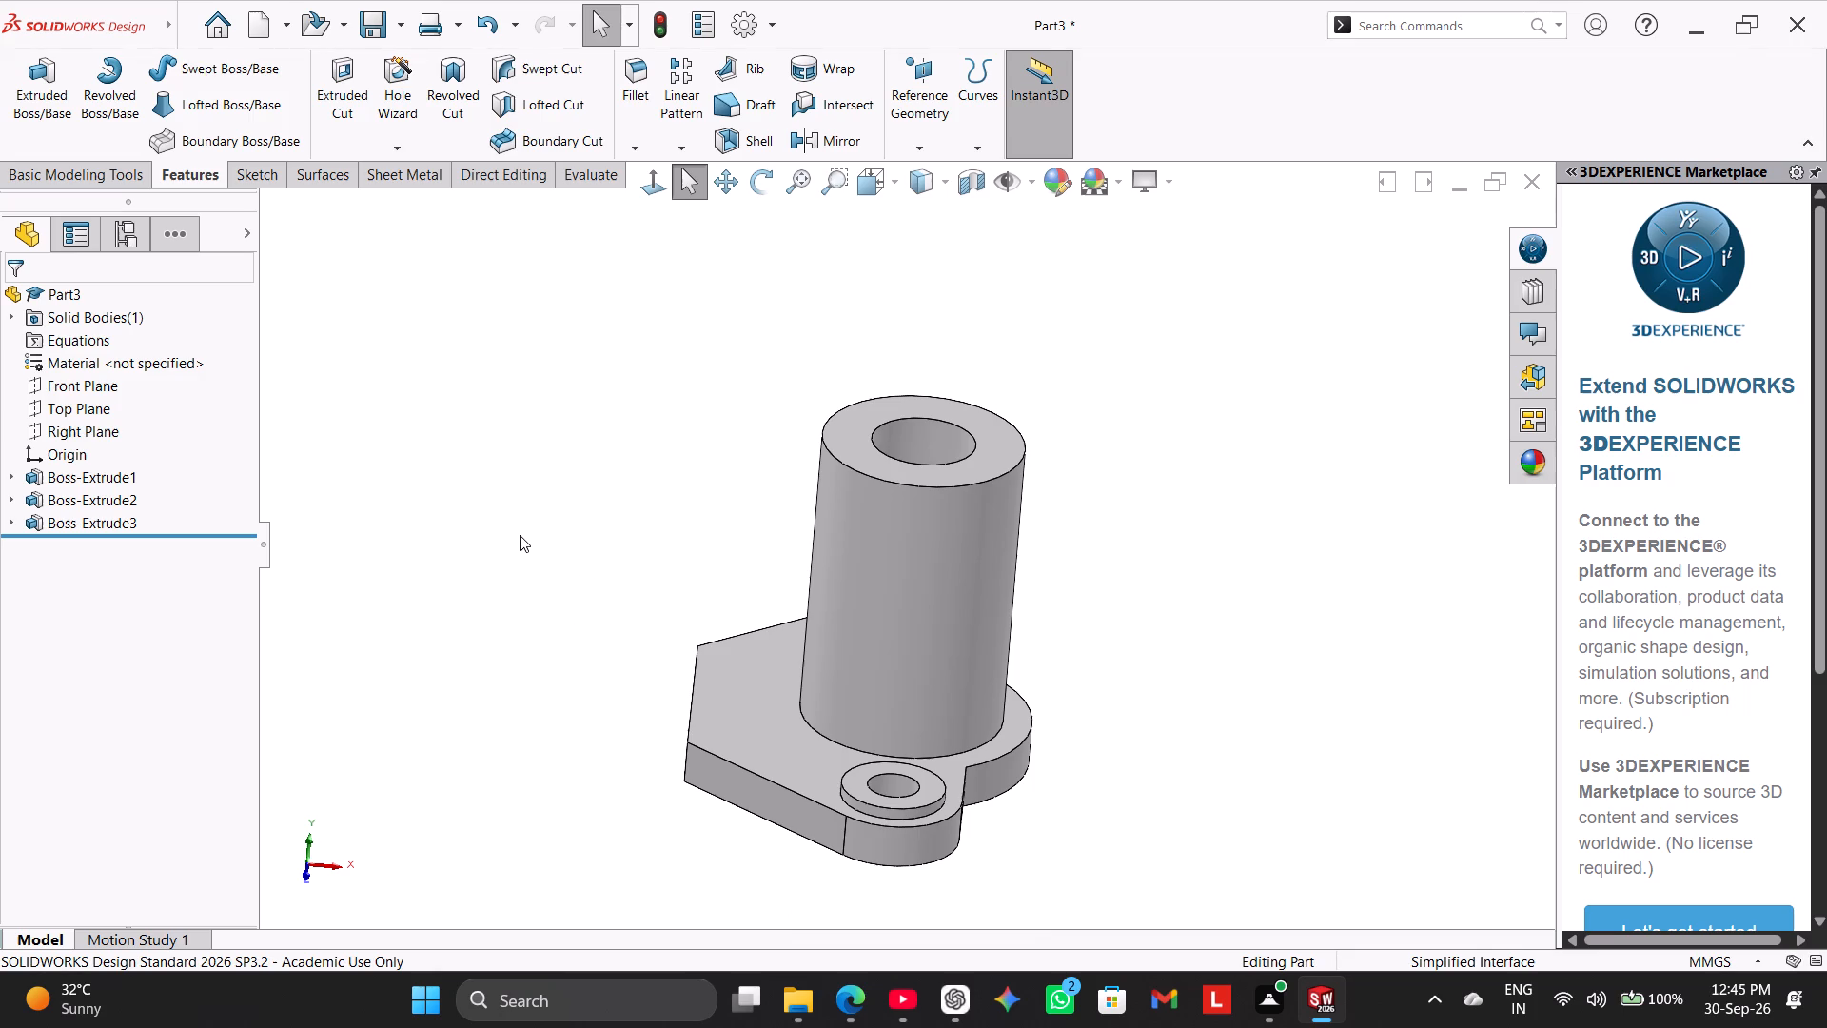
# Extrude Sketch1's rectangular region adjoining the plate's straight end as a boss merged with the body.
pyautogui.click(48, 104)
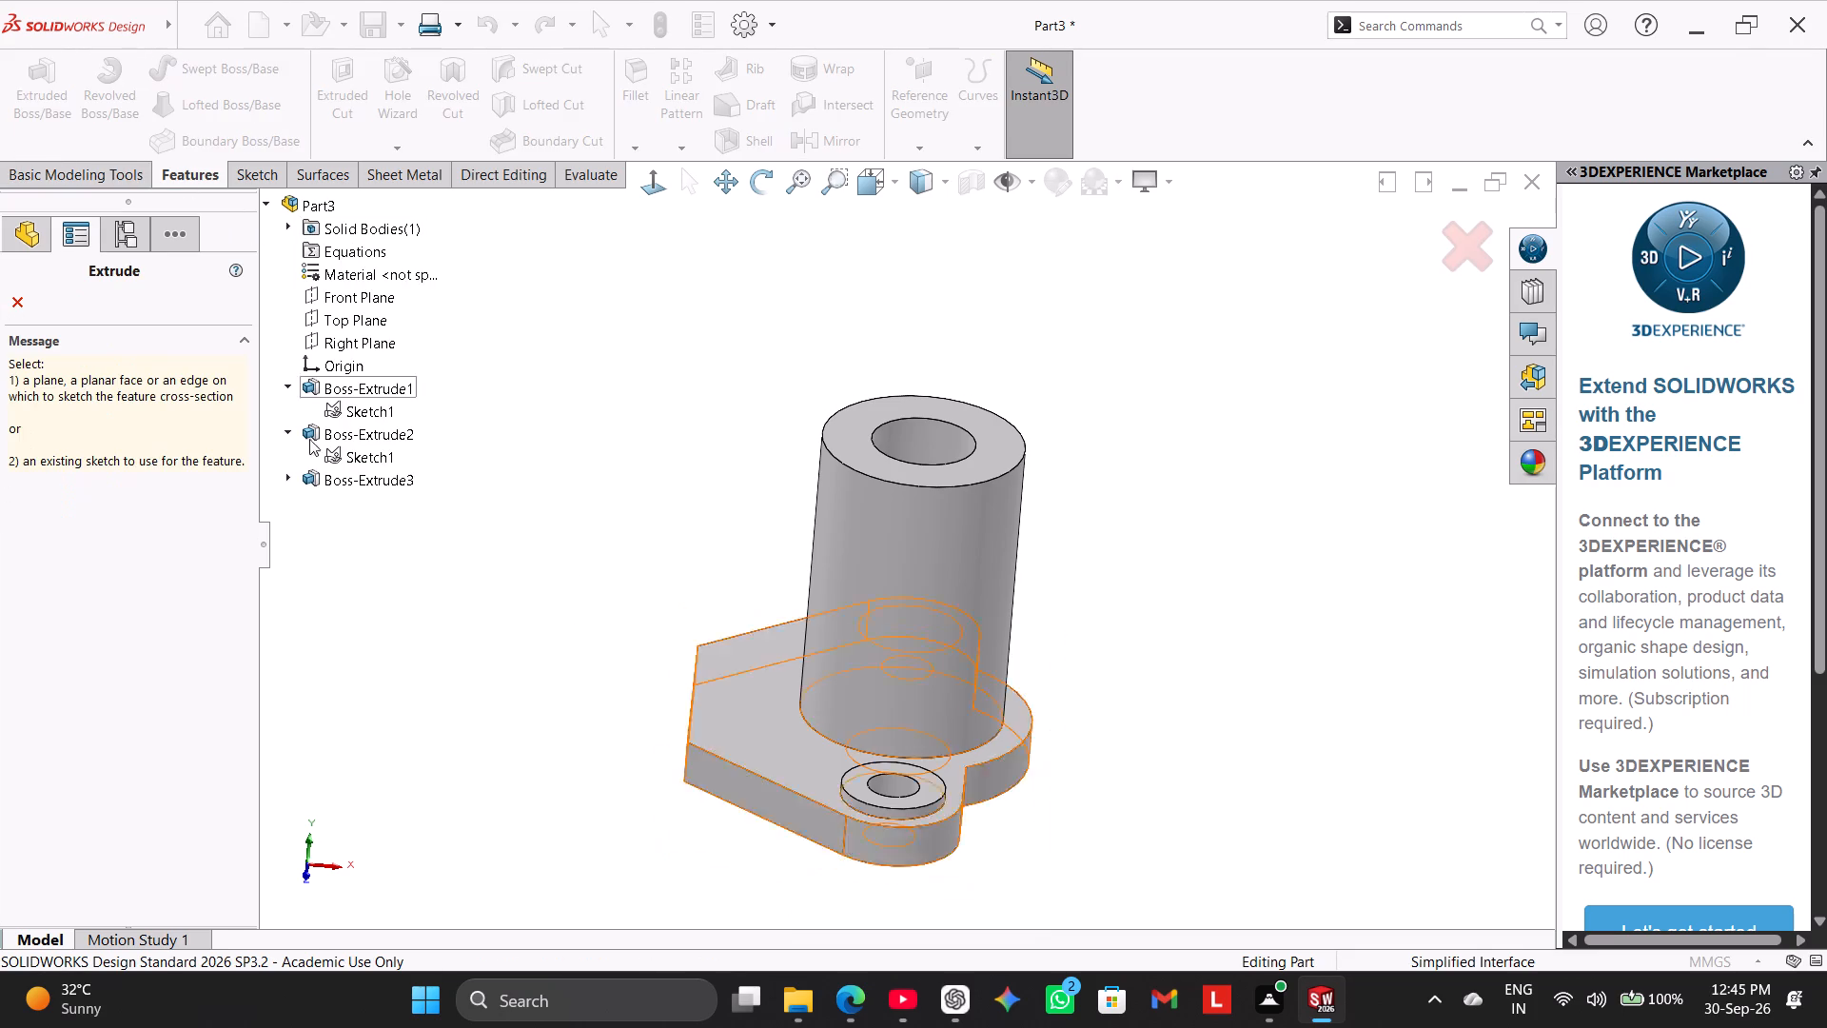
pyautogui.click(290, 436)
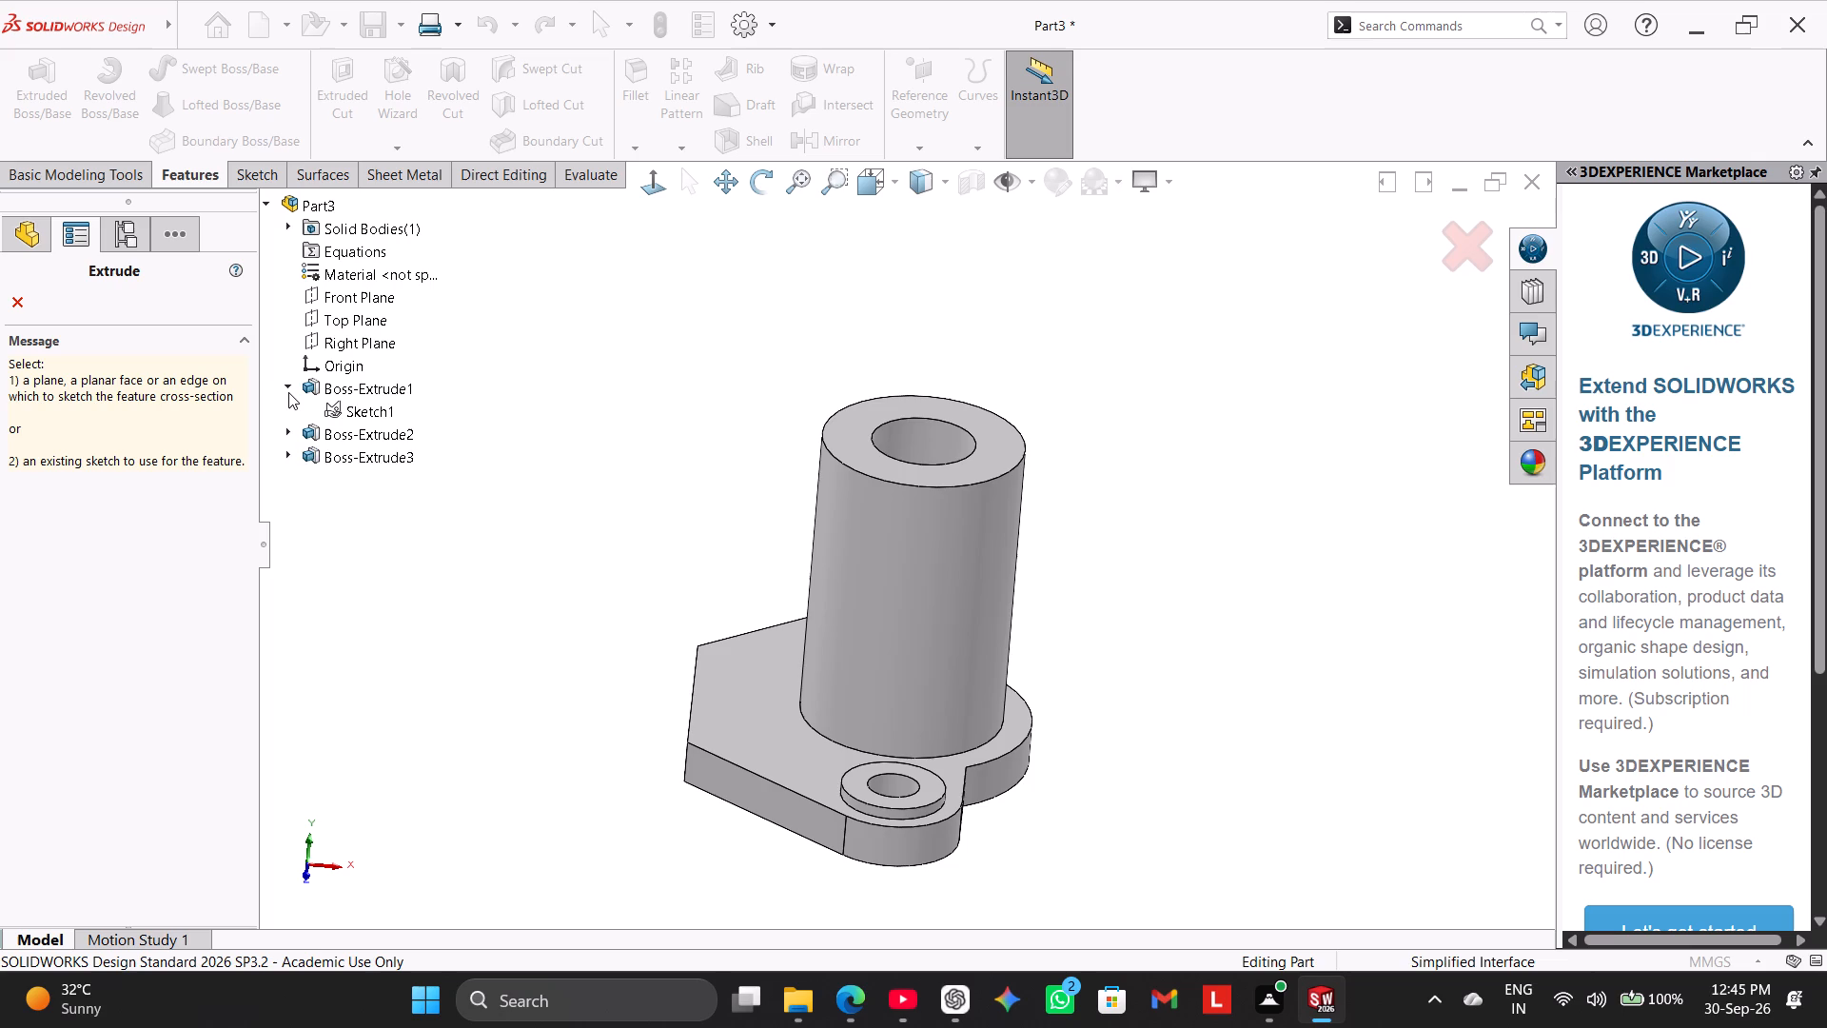
pyautogui.click(288, 392)
pyautogui.click(288, 392)
pyautogui.click(335, 417)
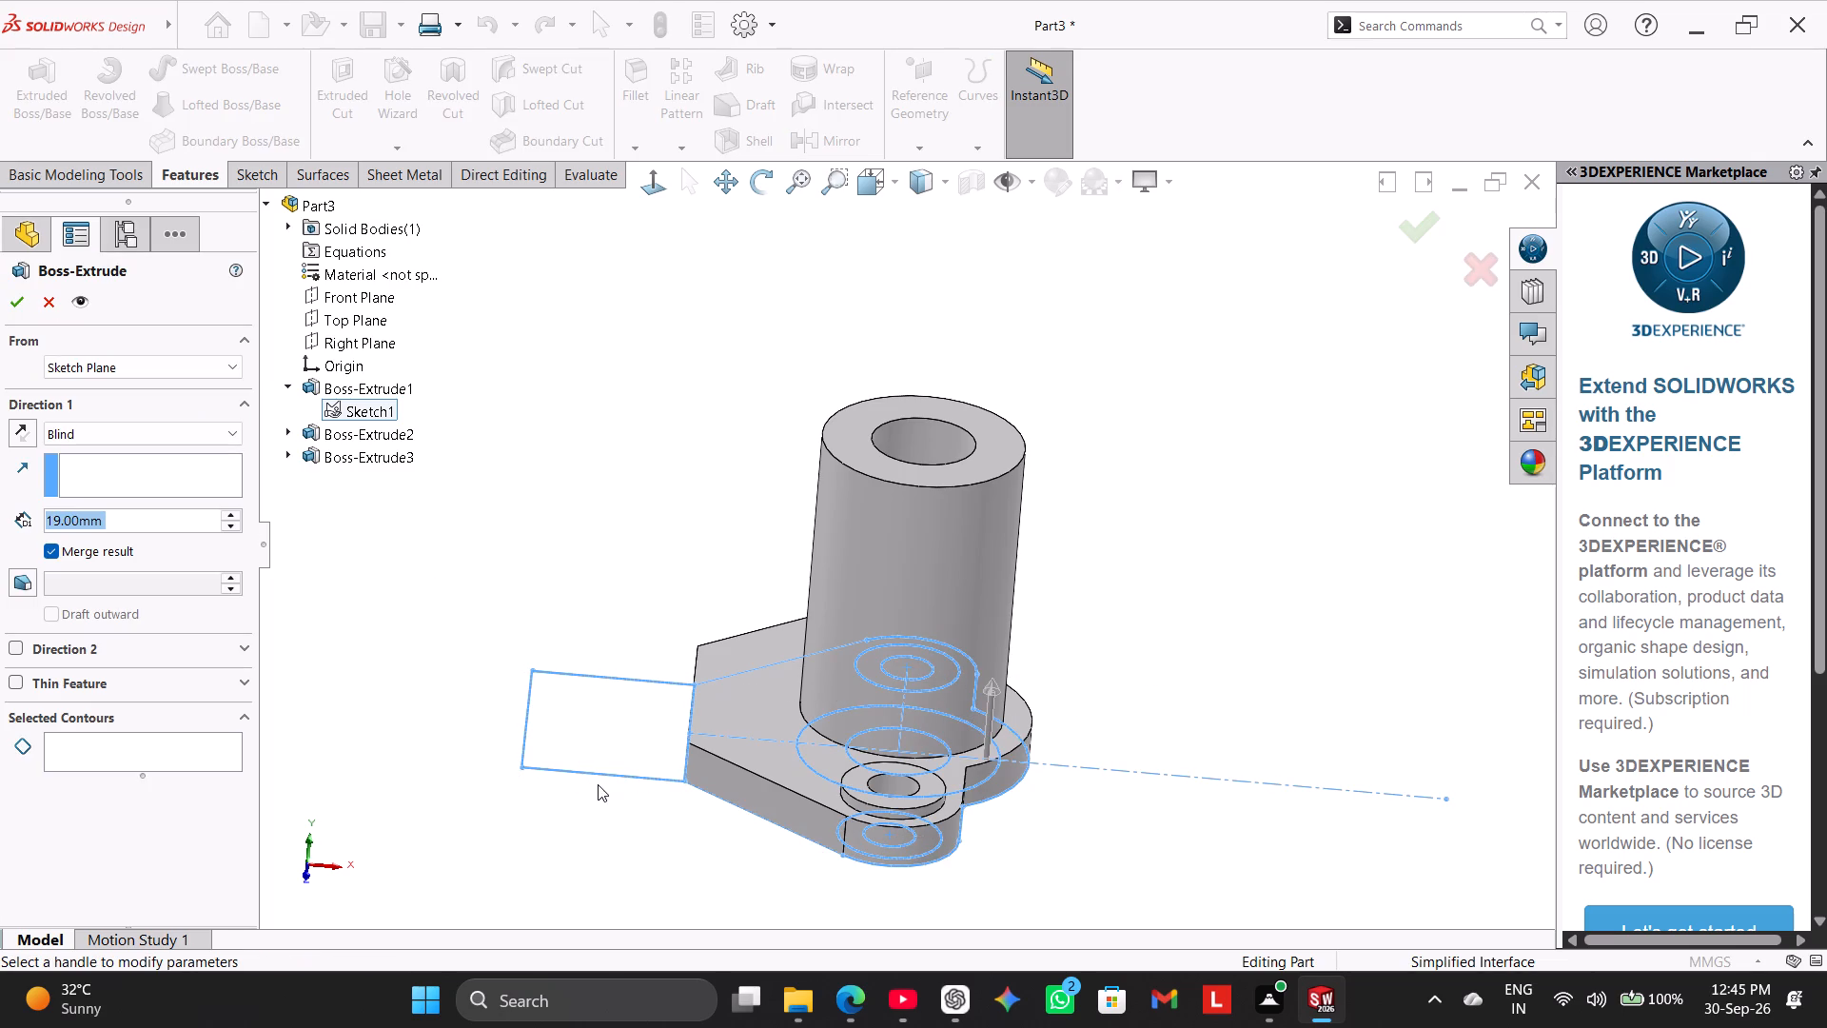
pyautogui.moveTo(230, 747); pyautogui.dragTo(239, 747)
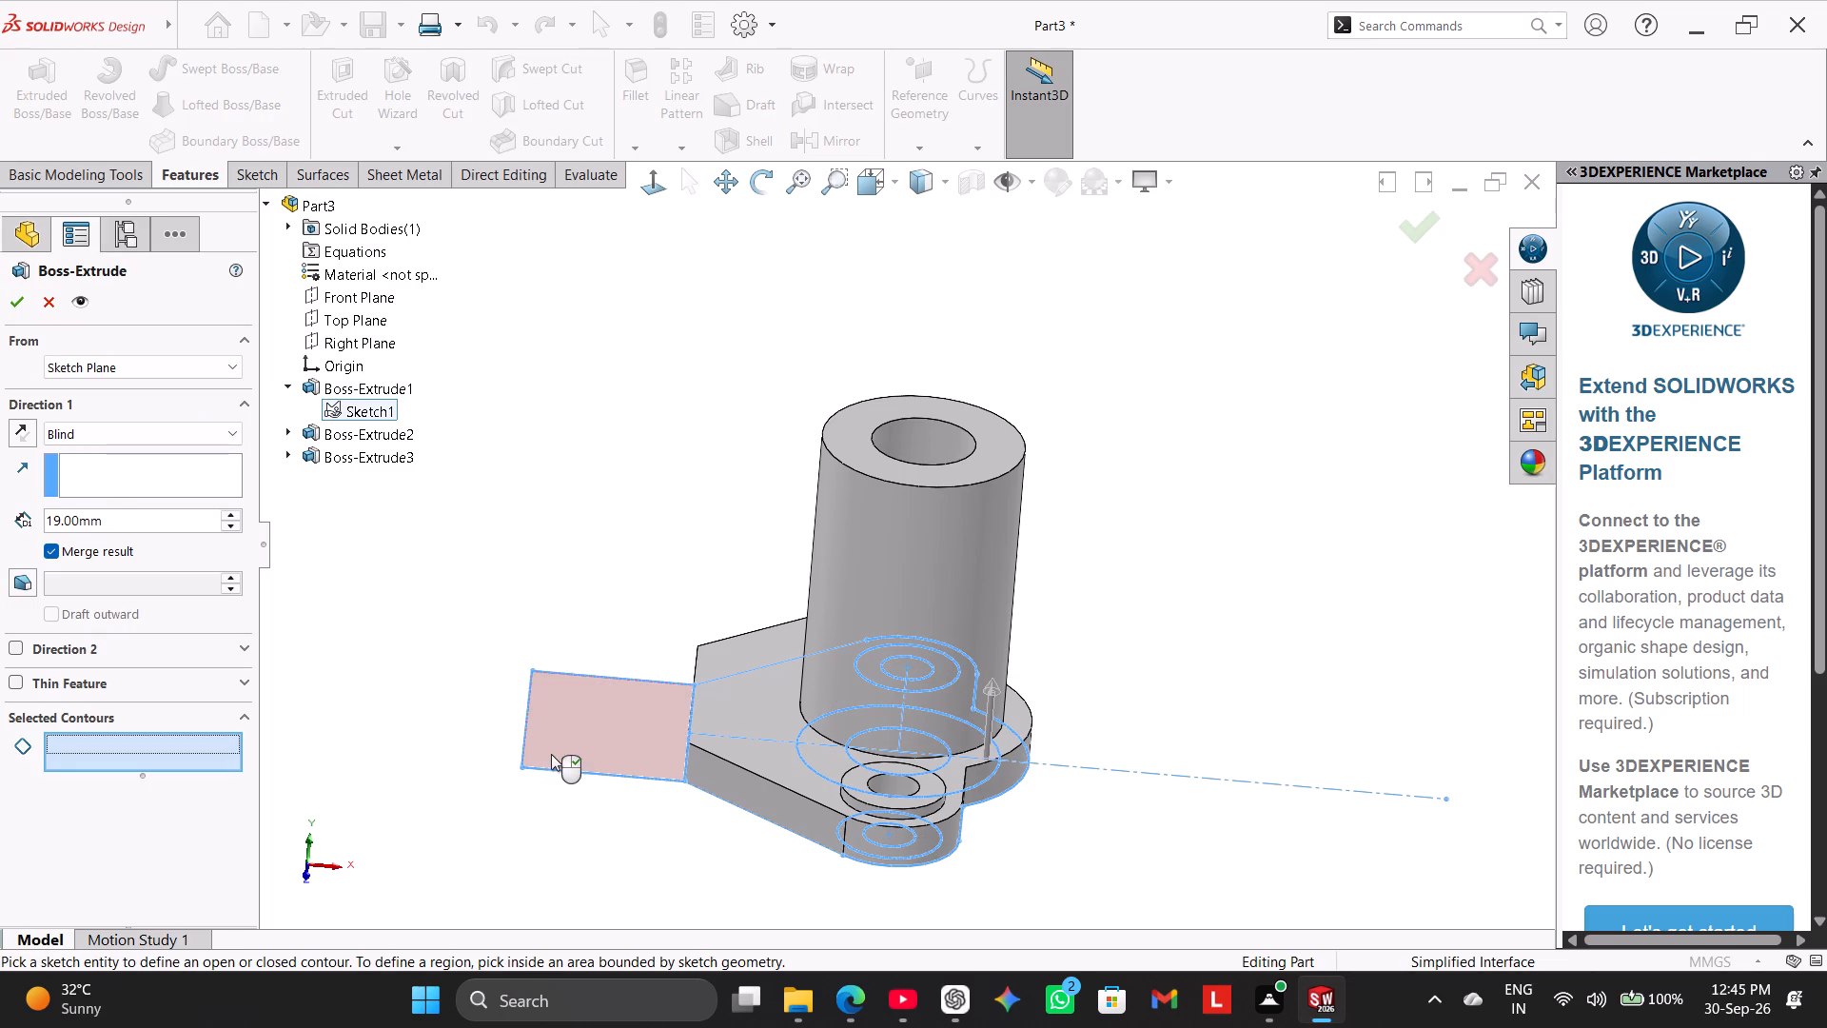
pyautogui.click(558, 756)
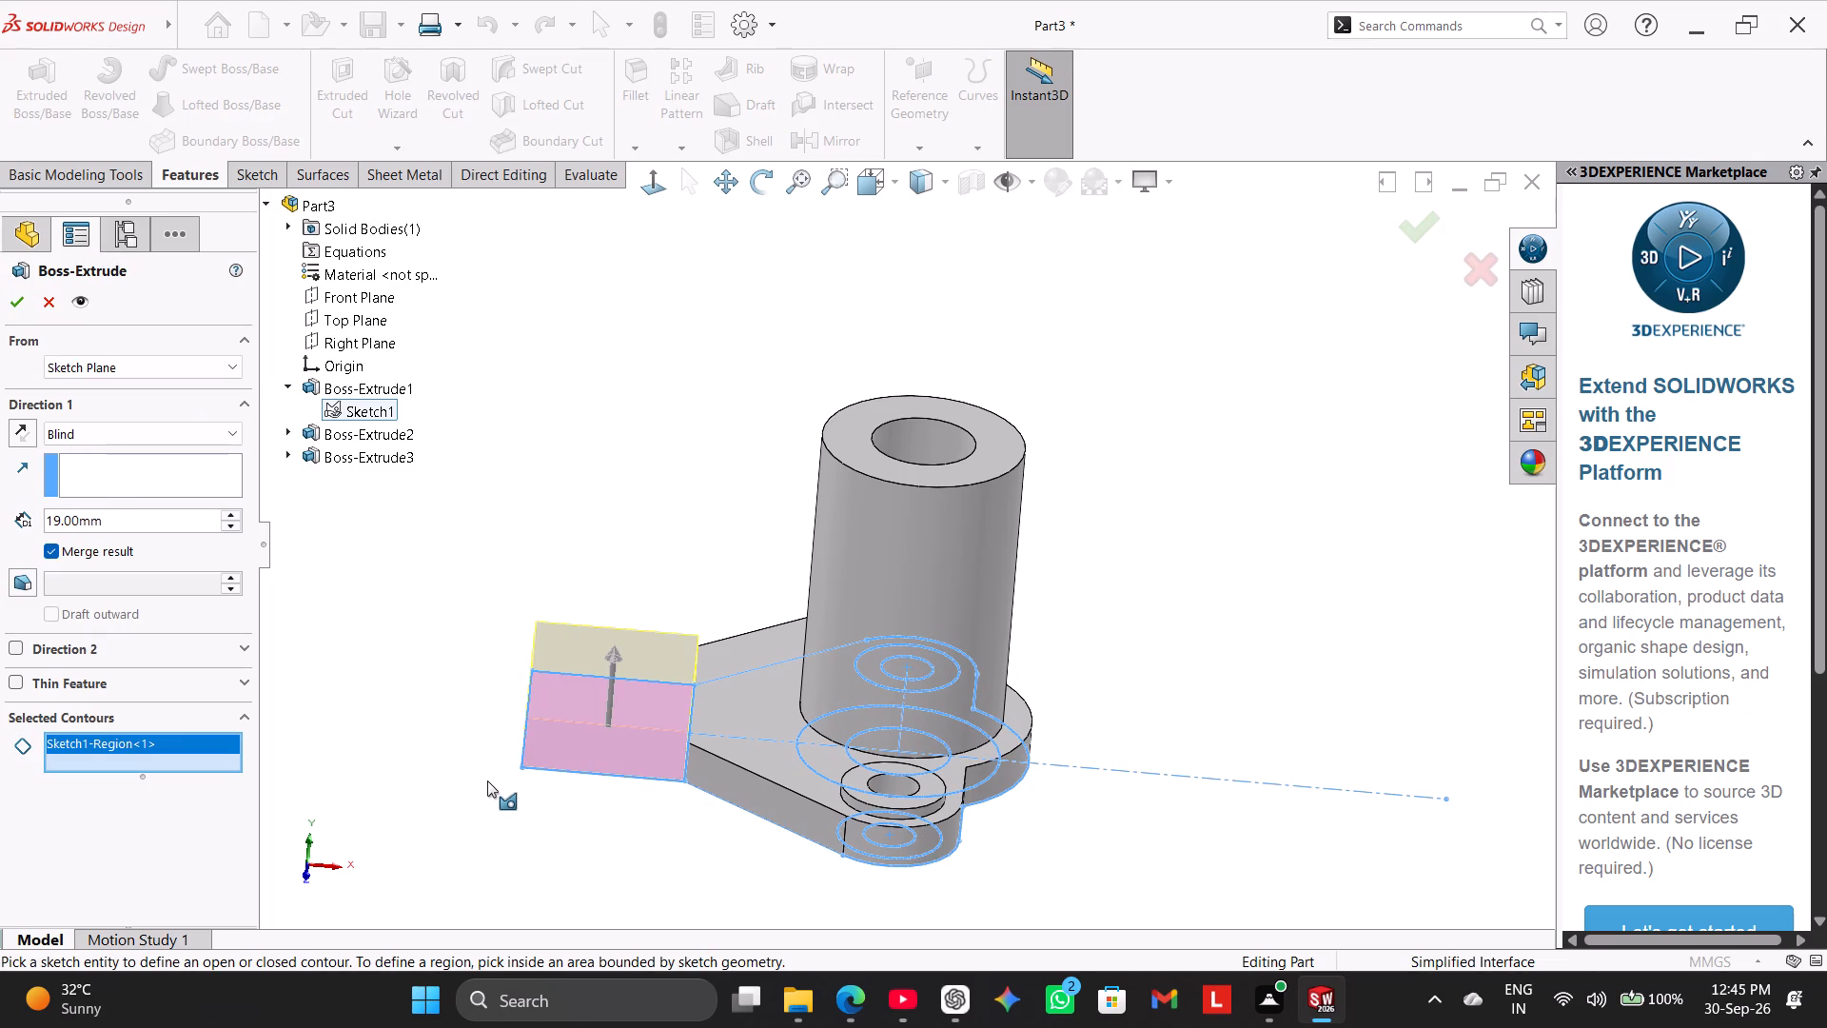
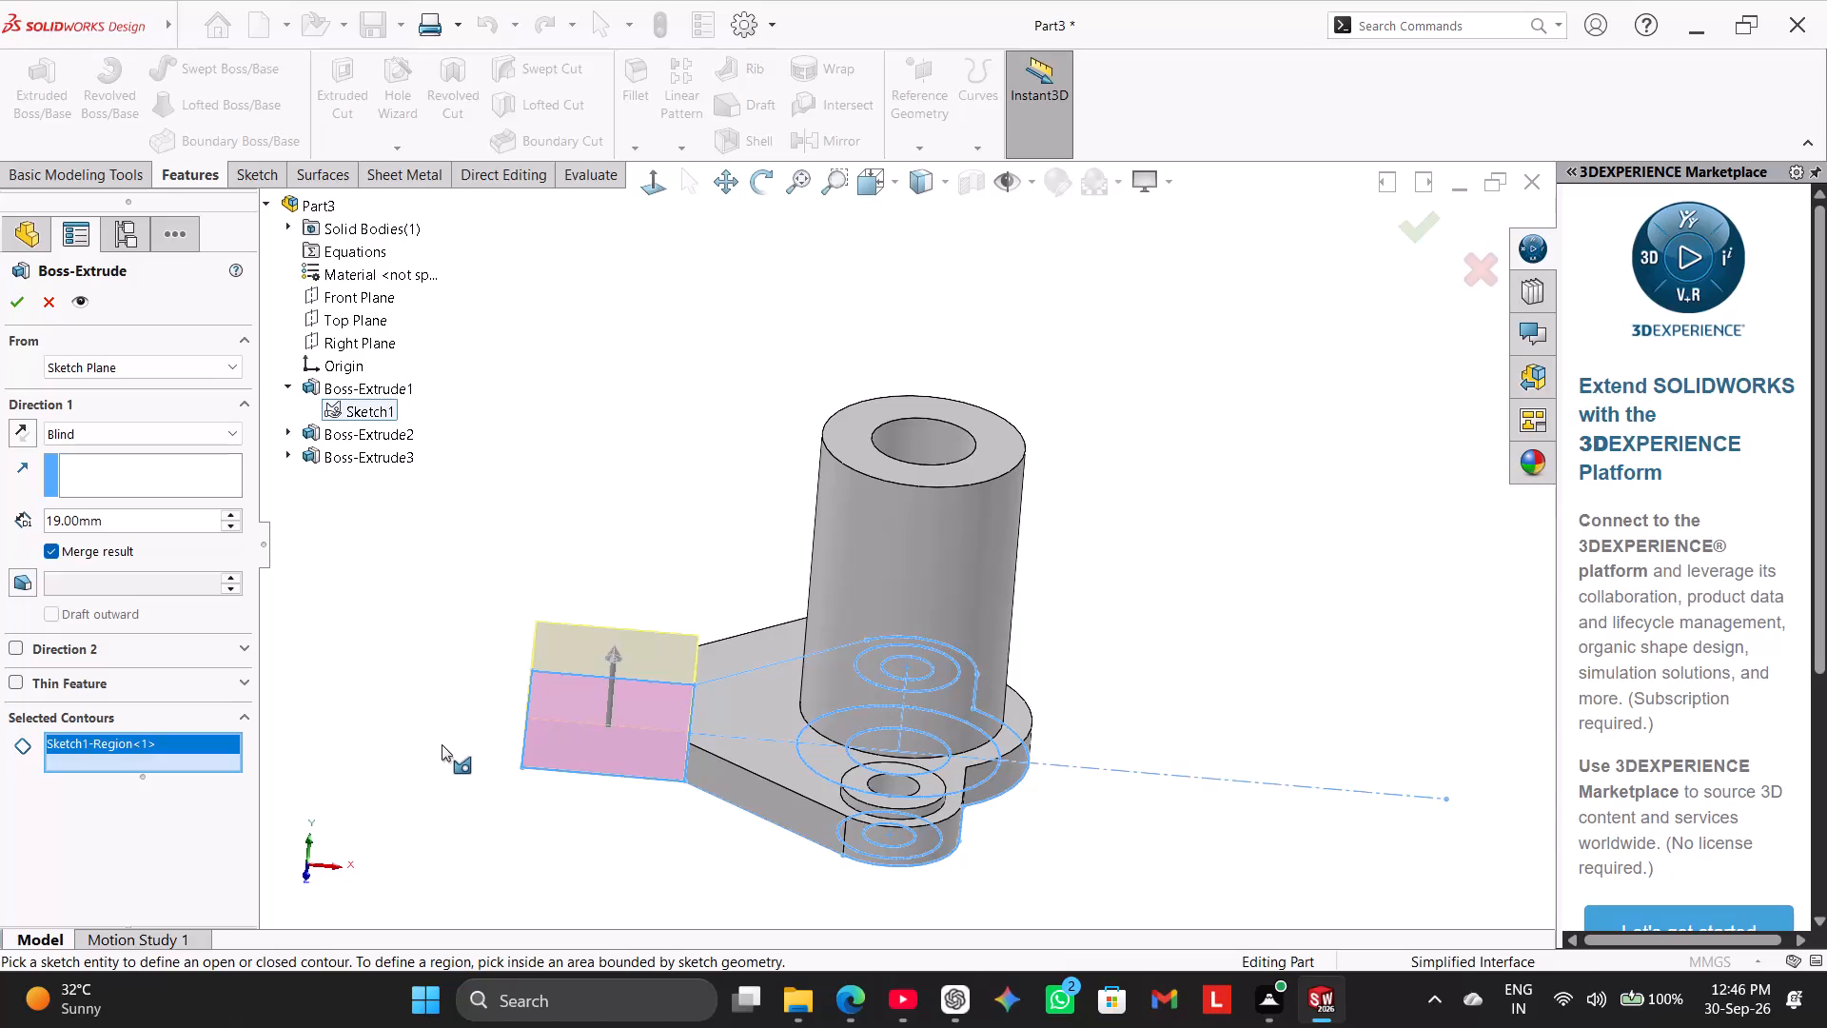
# Set the rectangular region's extrusion depth to 40 mm and complete the merged boss.
pyautogui.press('4')
pyautogui.doubleClick(162, 511)
pyautogui.write('40')
pyautogui.press('Return')
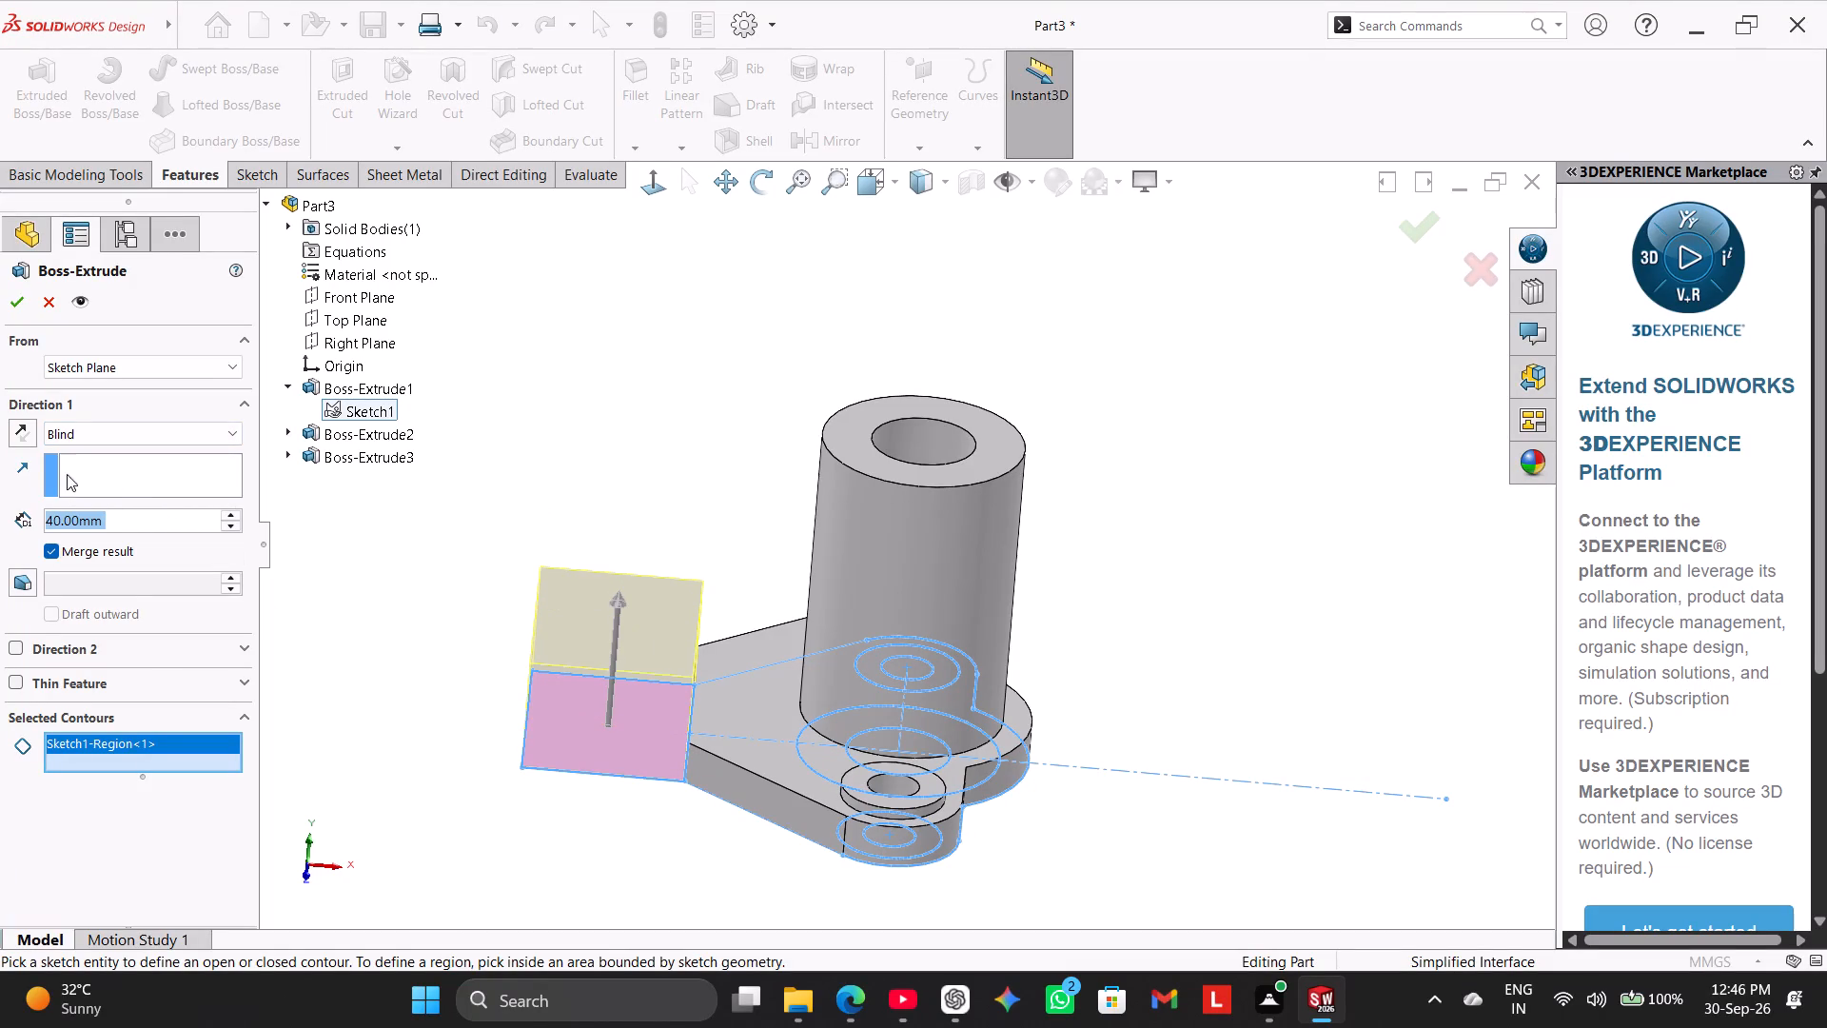
pyautogui.click(13, 296)
pyautogui.click(432, 655)
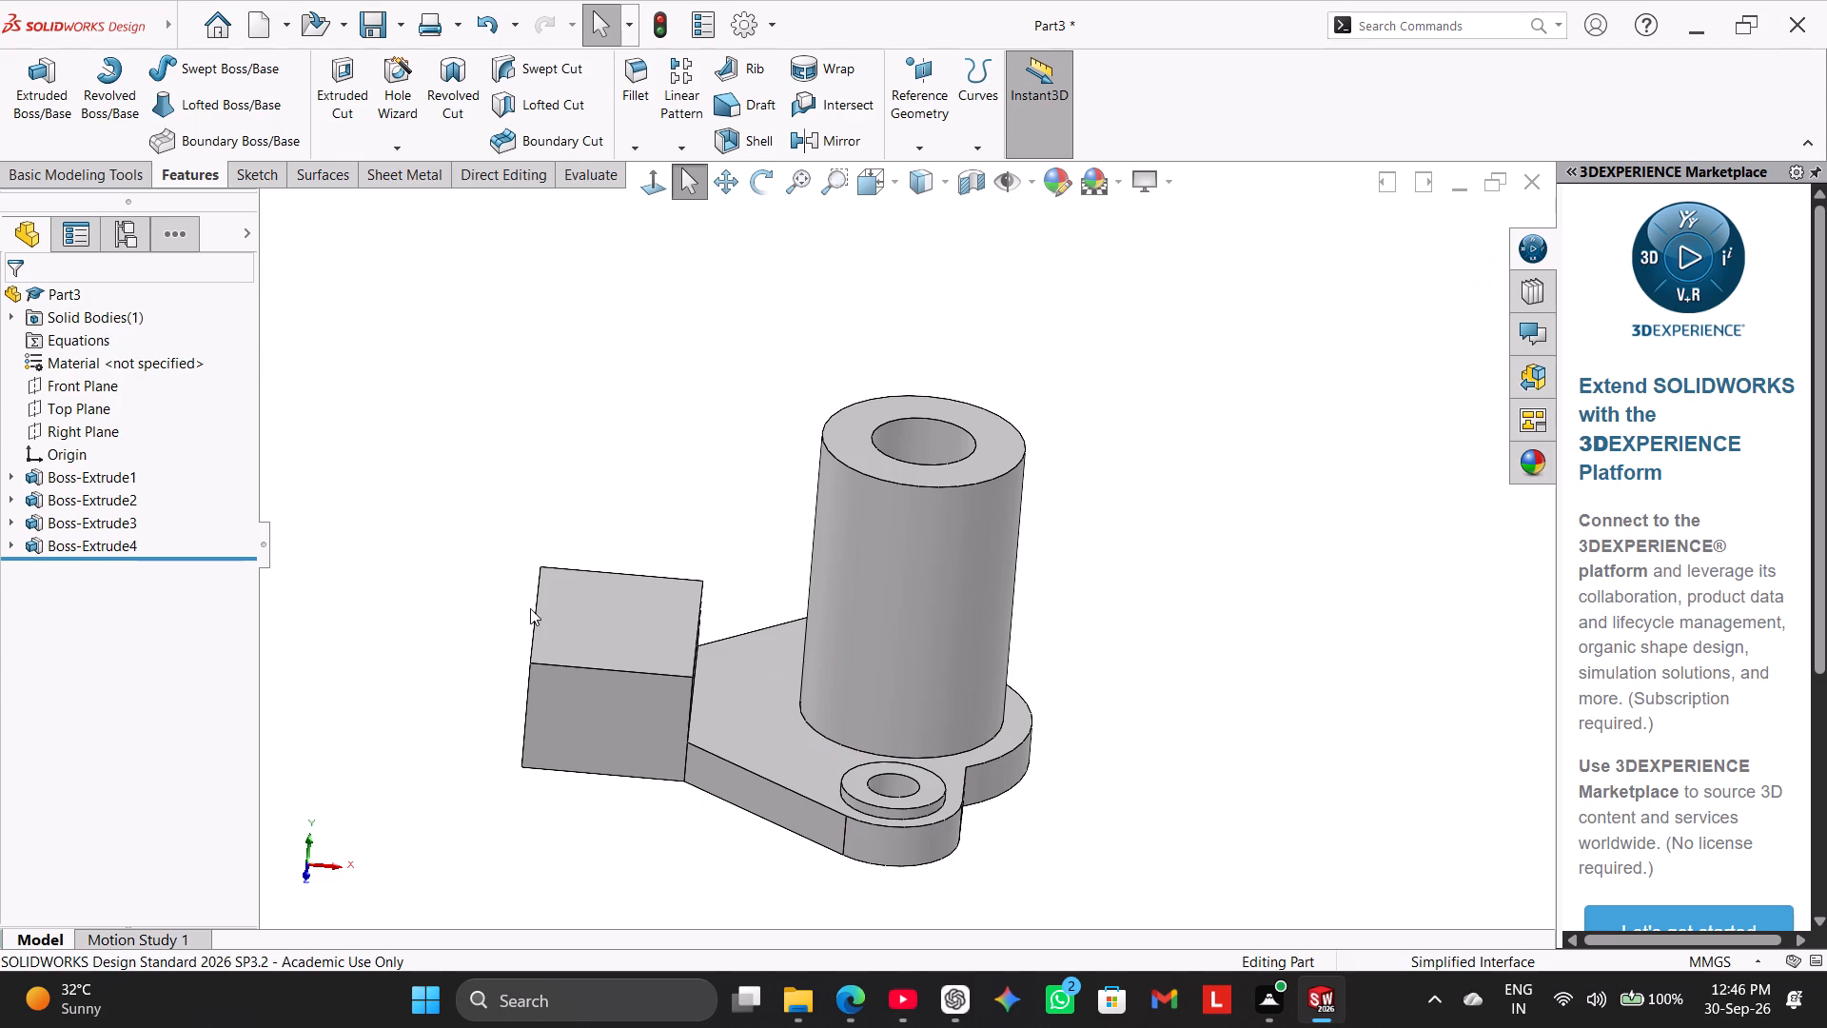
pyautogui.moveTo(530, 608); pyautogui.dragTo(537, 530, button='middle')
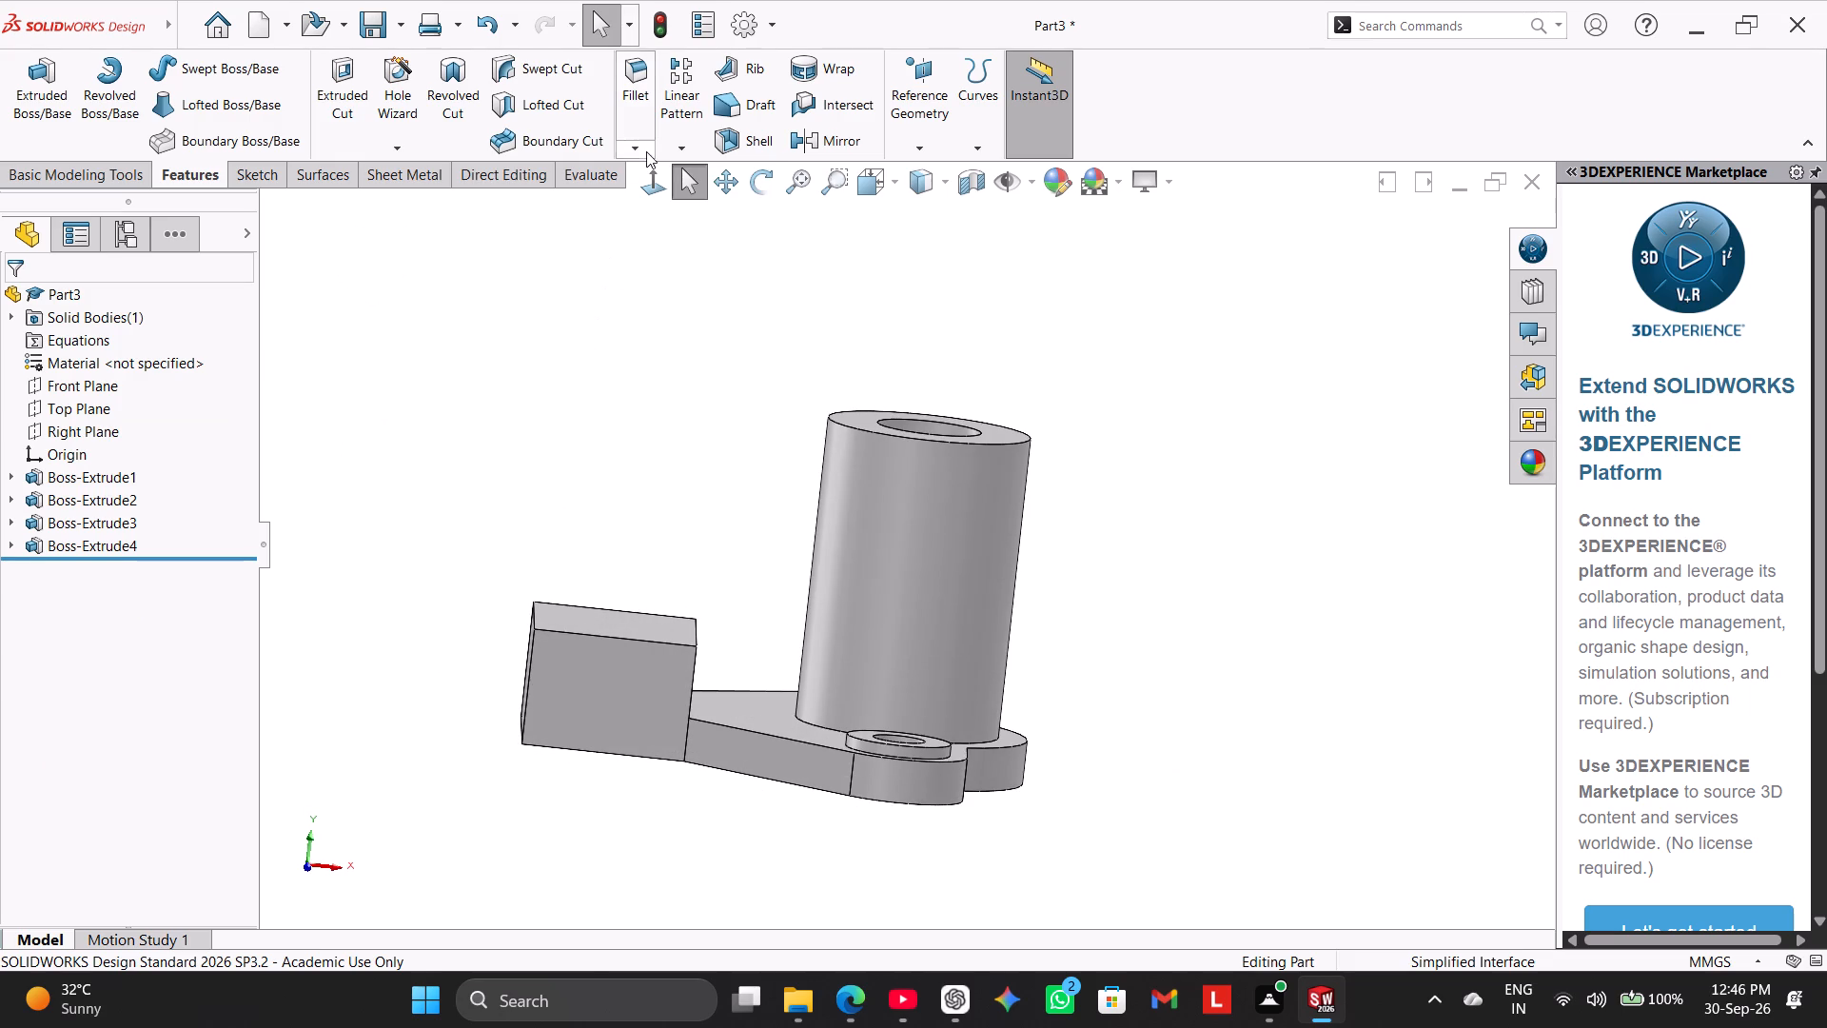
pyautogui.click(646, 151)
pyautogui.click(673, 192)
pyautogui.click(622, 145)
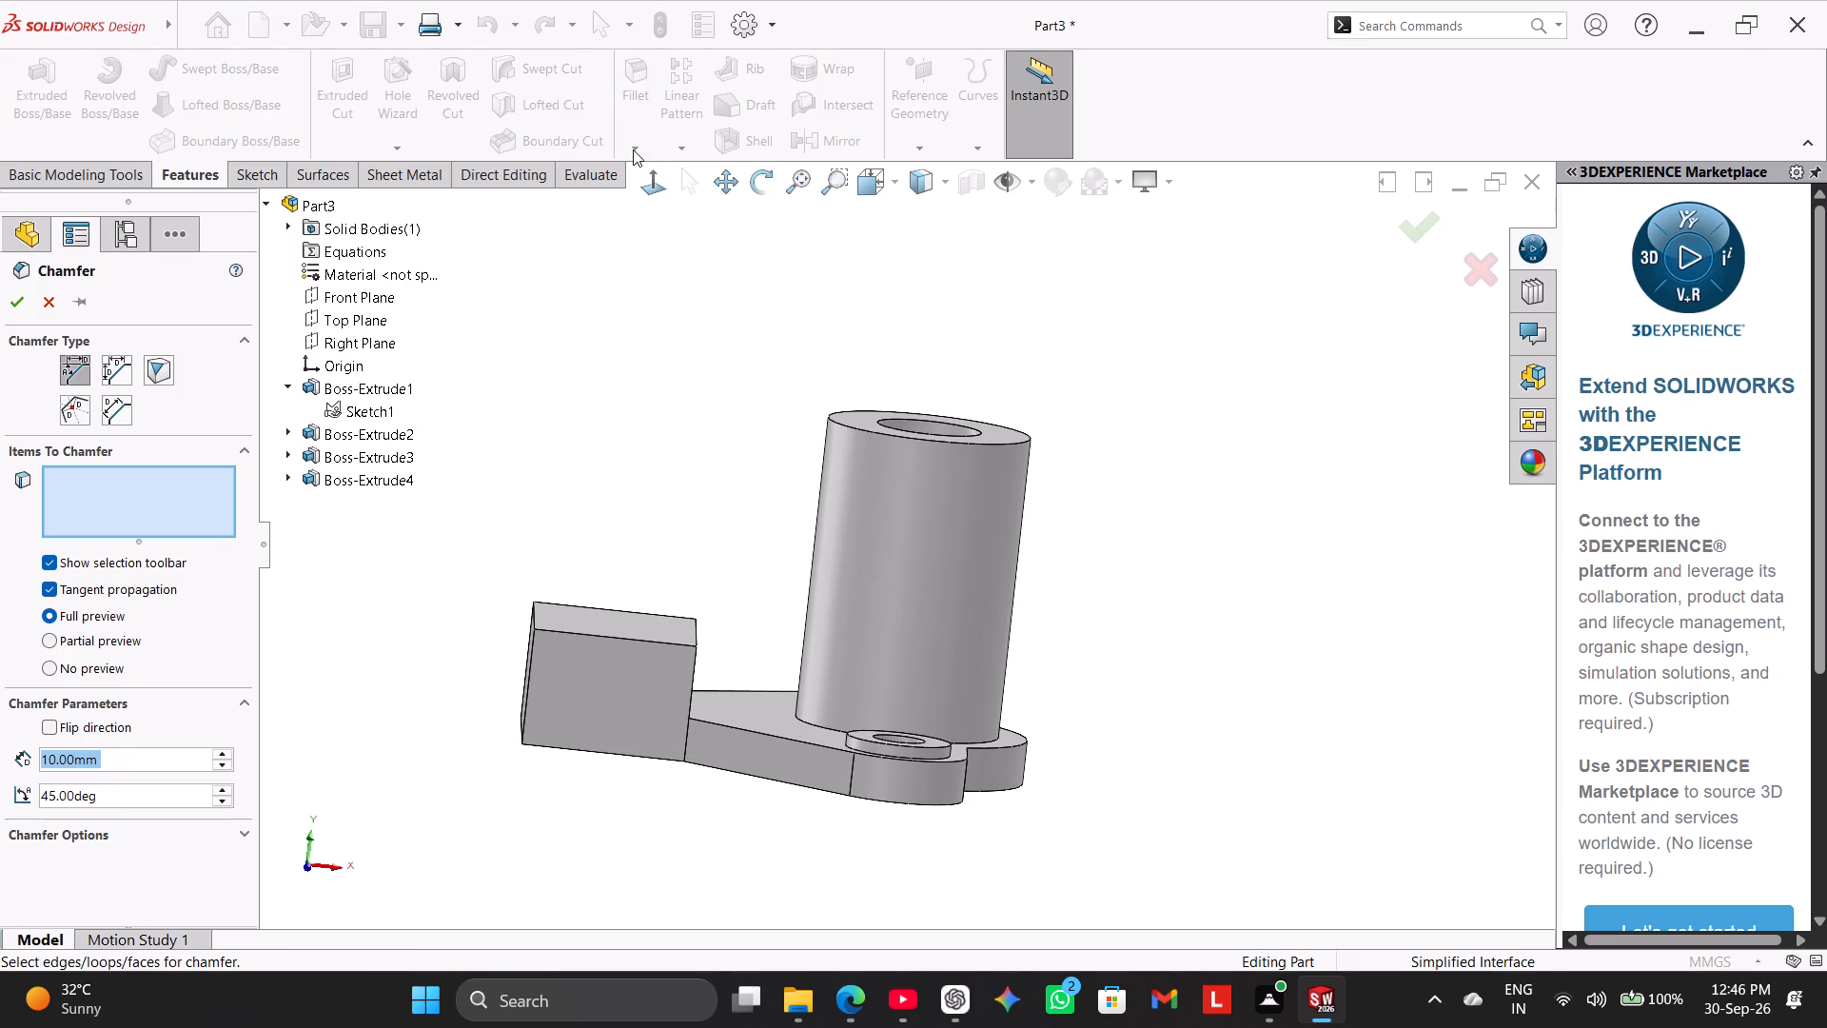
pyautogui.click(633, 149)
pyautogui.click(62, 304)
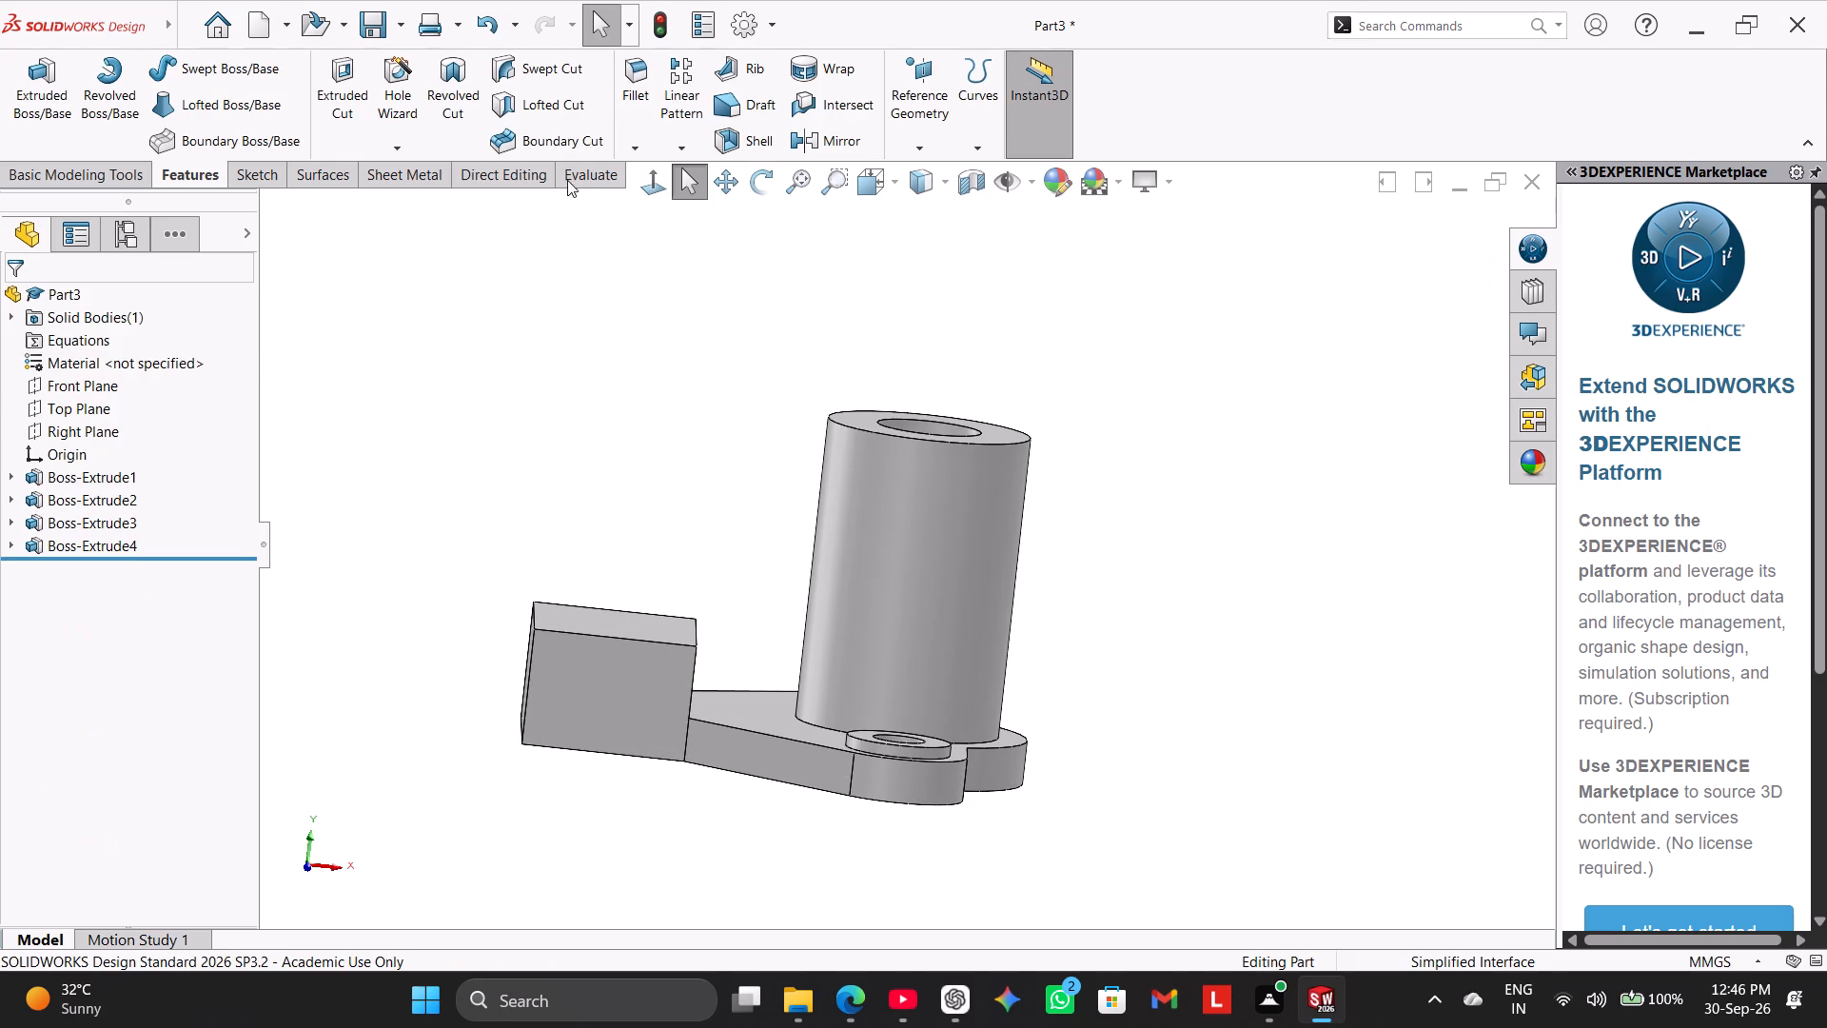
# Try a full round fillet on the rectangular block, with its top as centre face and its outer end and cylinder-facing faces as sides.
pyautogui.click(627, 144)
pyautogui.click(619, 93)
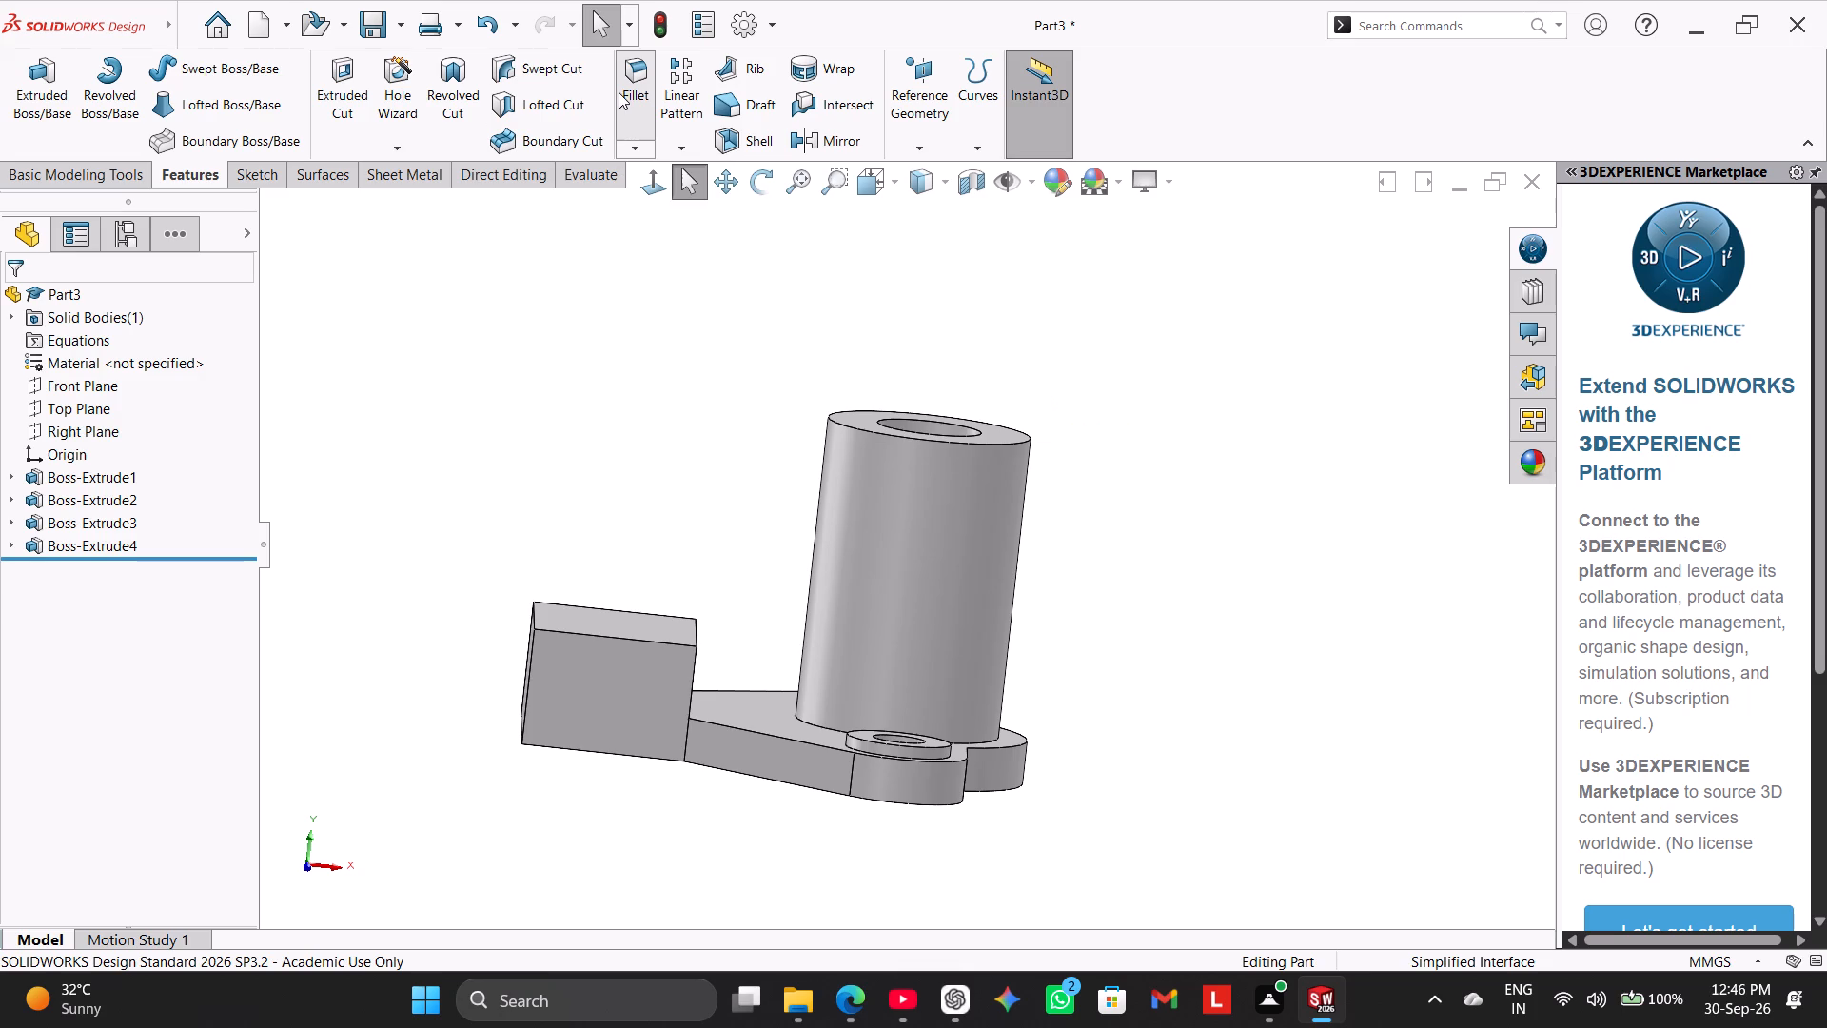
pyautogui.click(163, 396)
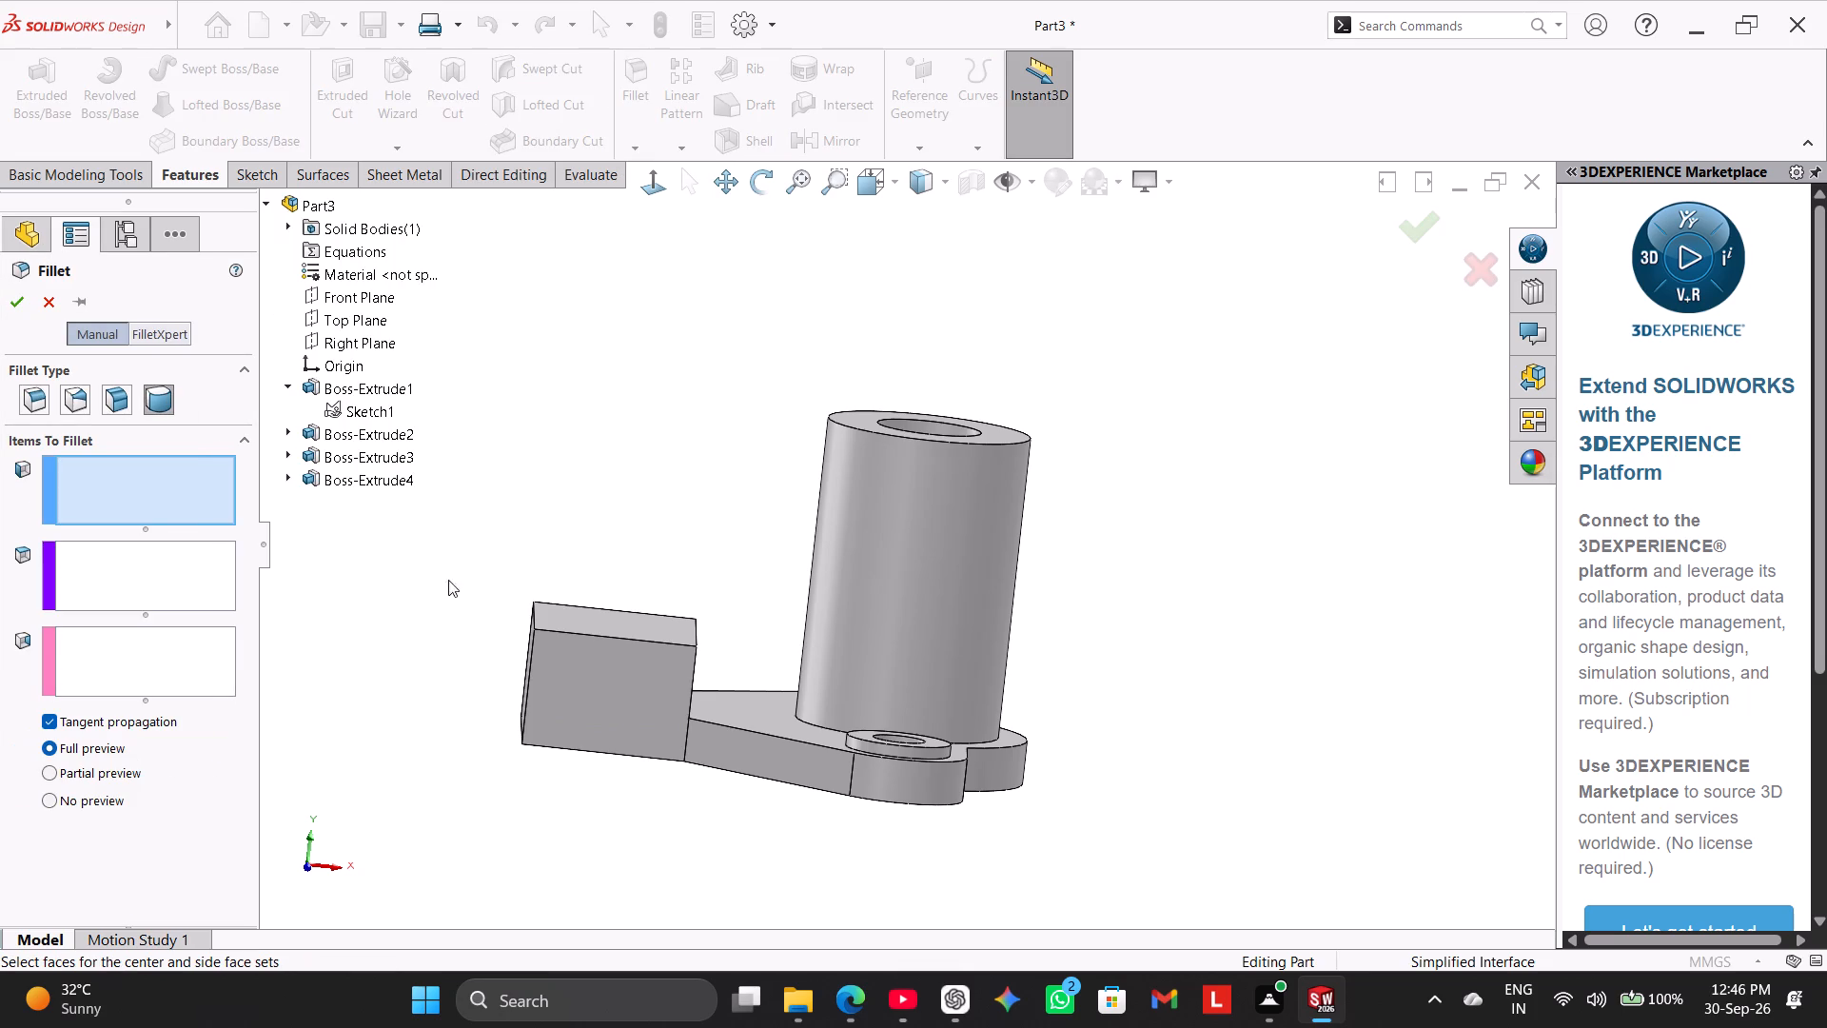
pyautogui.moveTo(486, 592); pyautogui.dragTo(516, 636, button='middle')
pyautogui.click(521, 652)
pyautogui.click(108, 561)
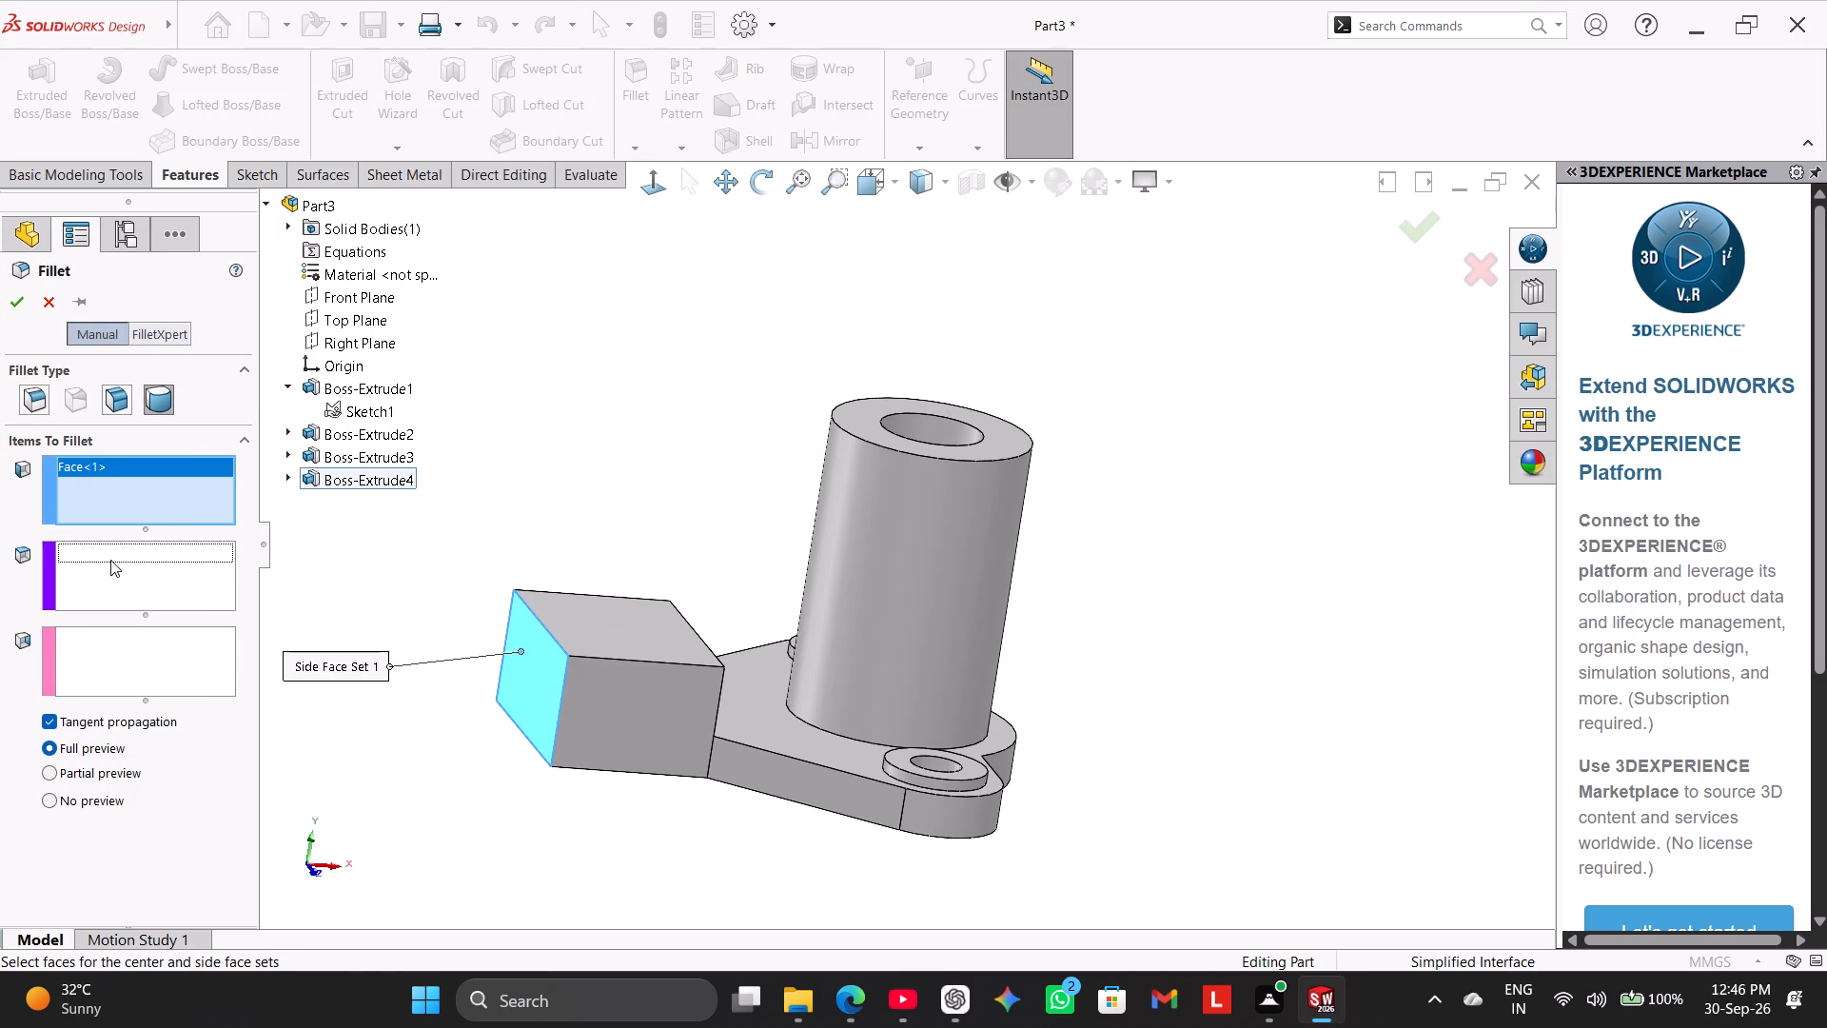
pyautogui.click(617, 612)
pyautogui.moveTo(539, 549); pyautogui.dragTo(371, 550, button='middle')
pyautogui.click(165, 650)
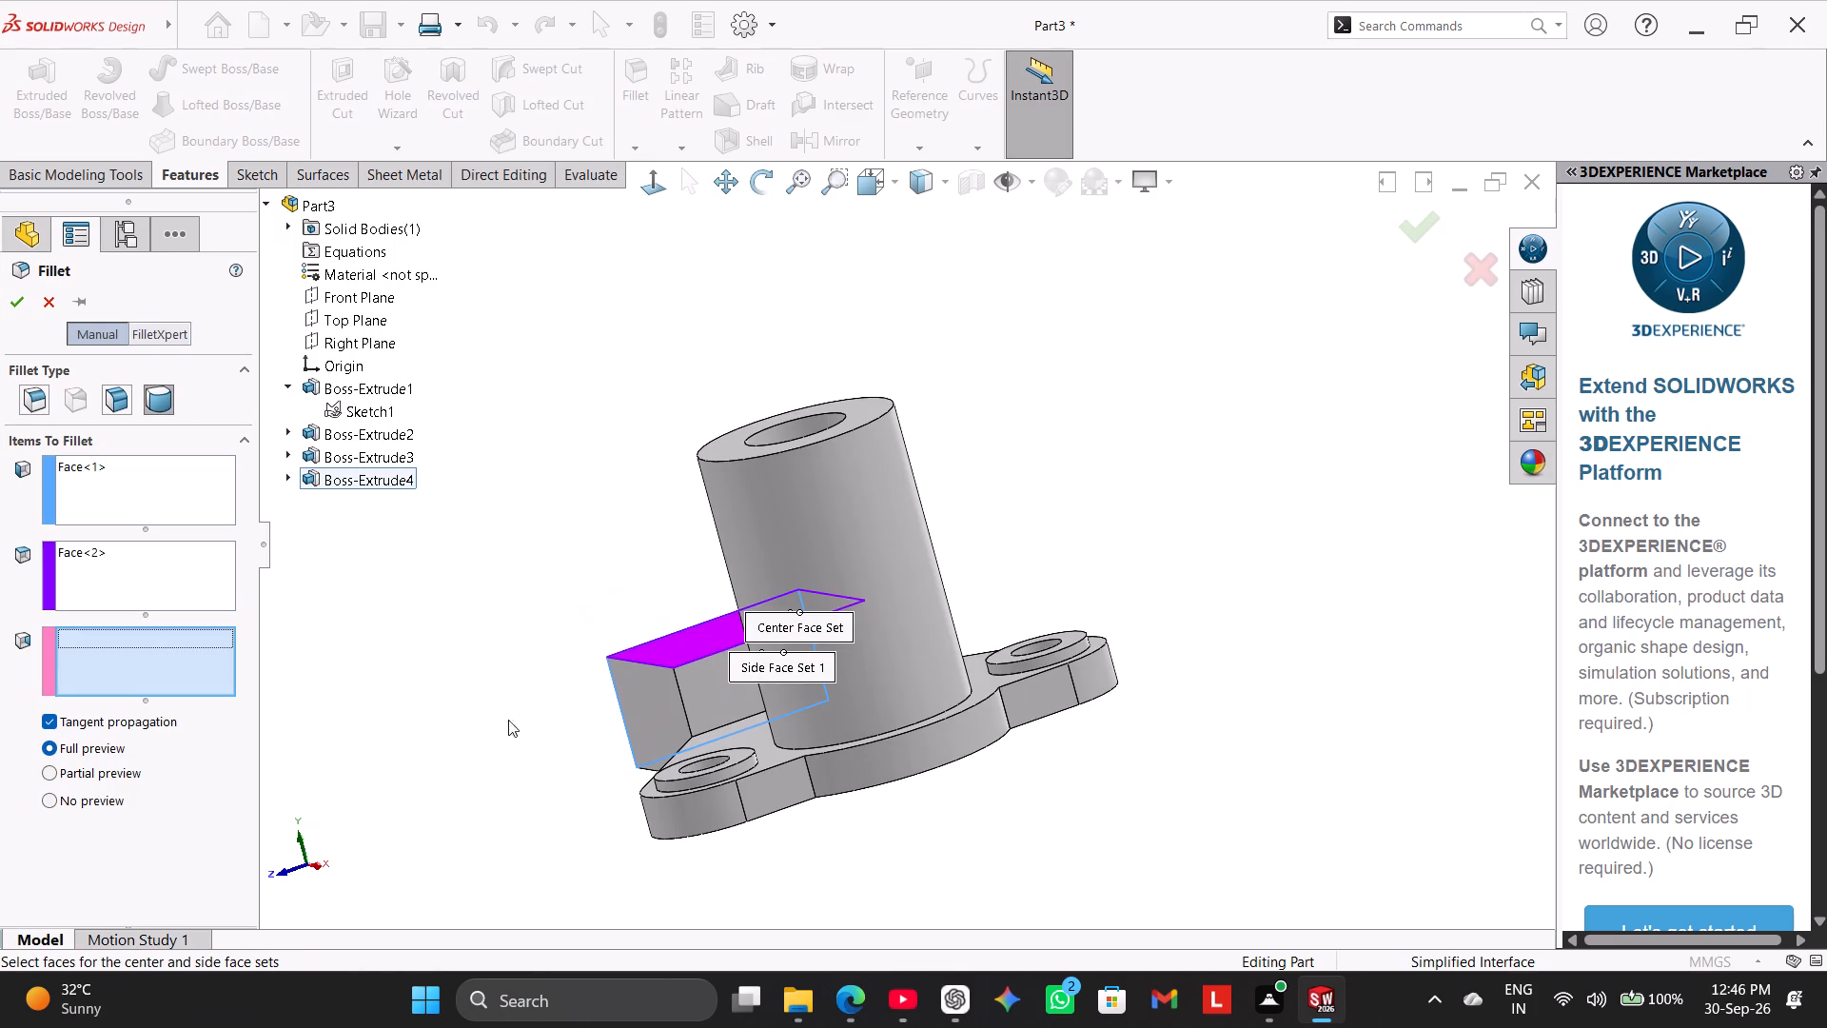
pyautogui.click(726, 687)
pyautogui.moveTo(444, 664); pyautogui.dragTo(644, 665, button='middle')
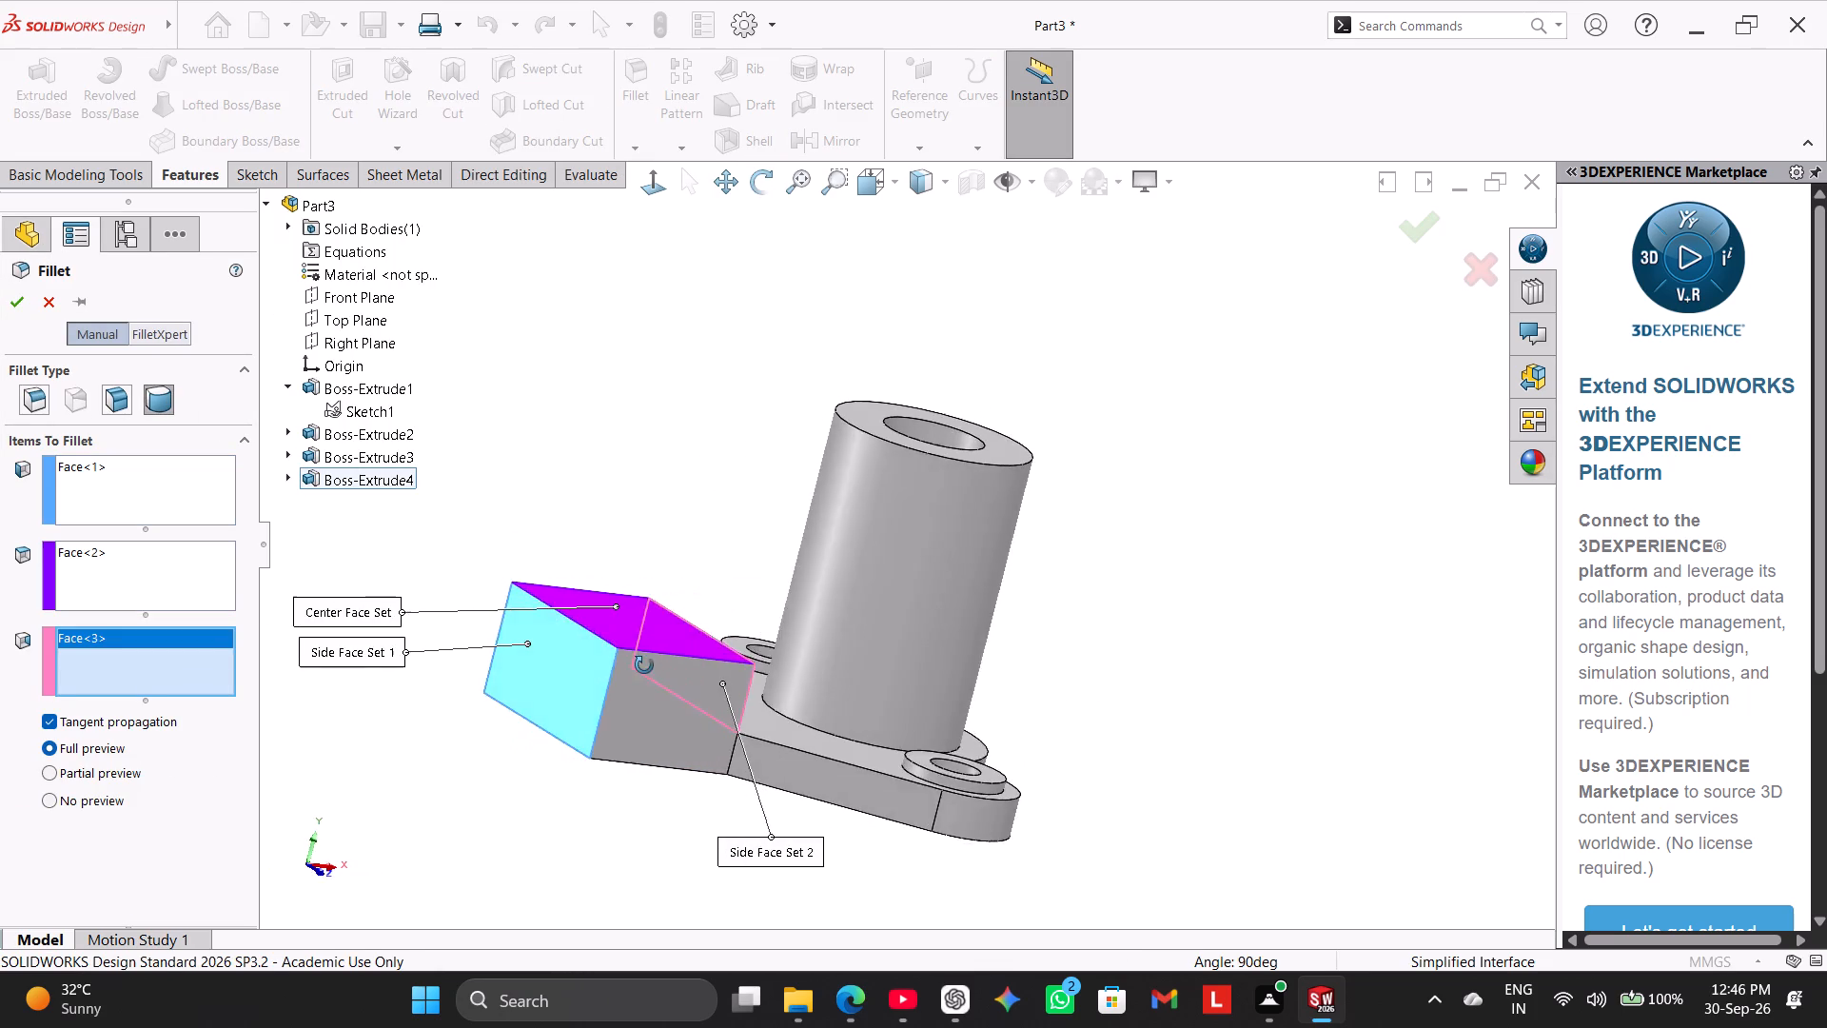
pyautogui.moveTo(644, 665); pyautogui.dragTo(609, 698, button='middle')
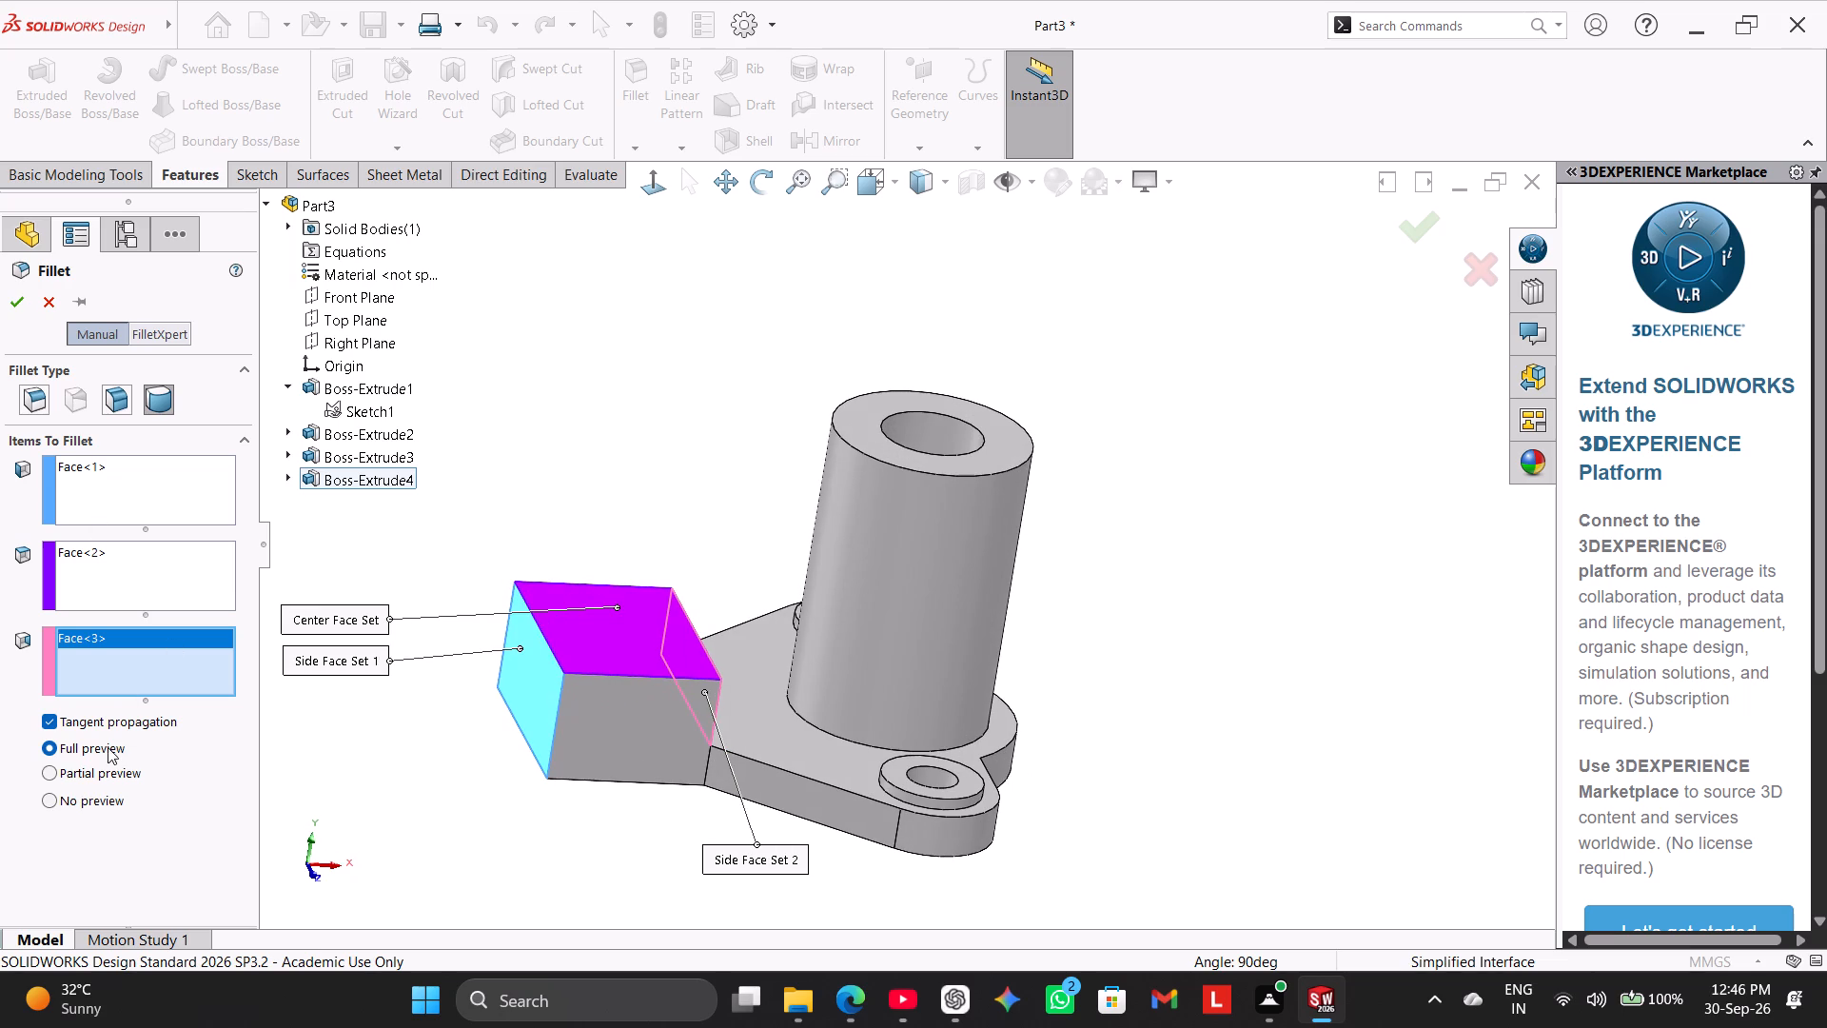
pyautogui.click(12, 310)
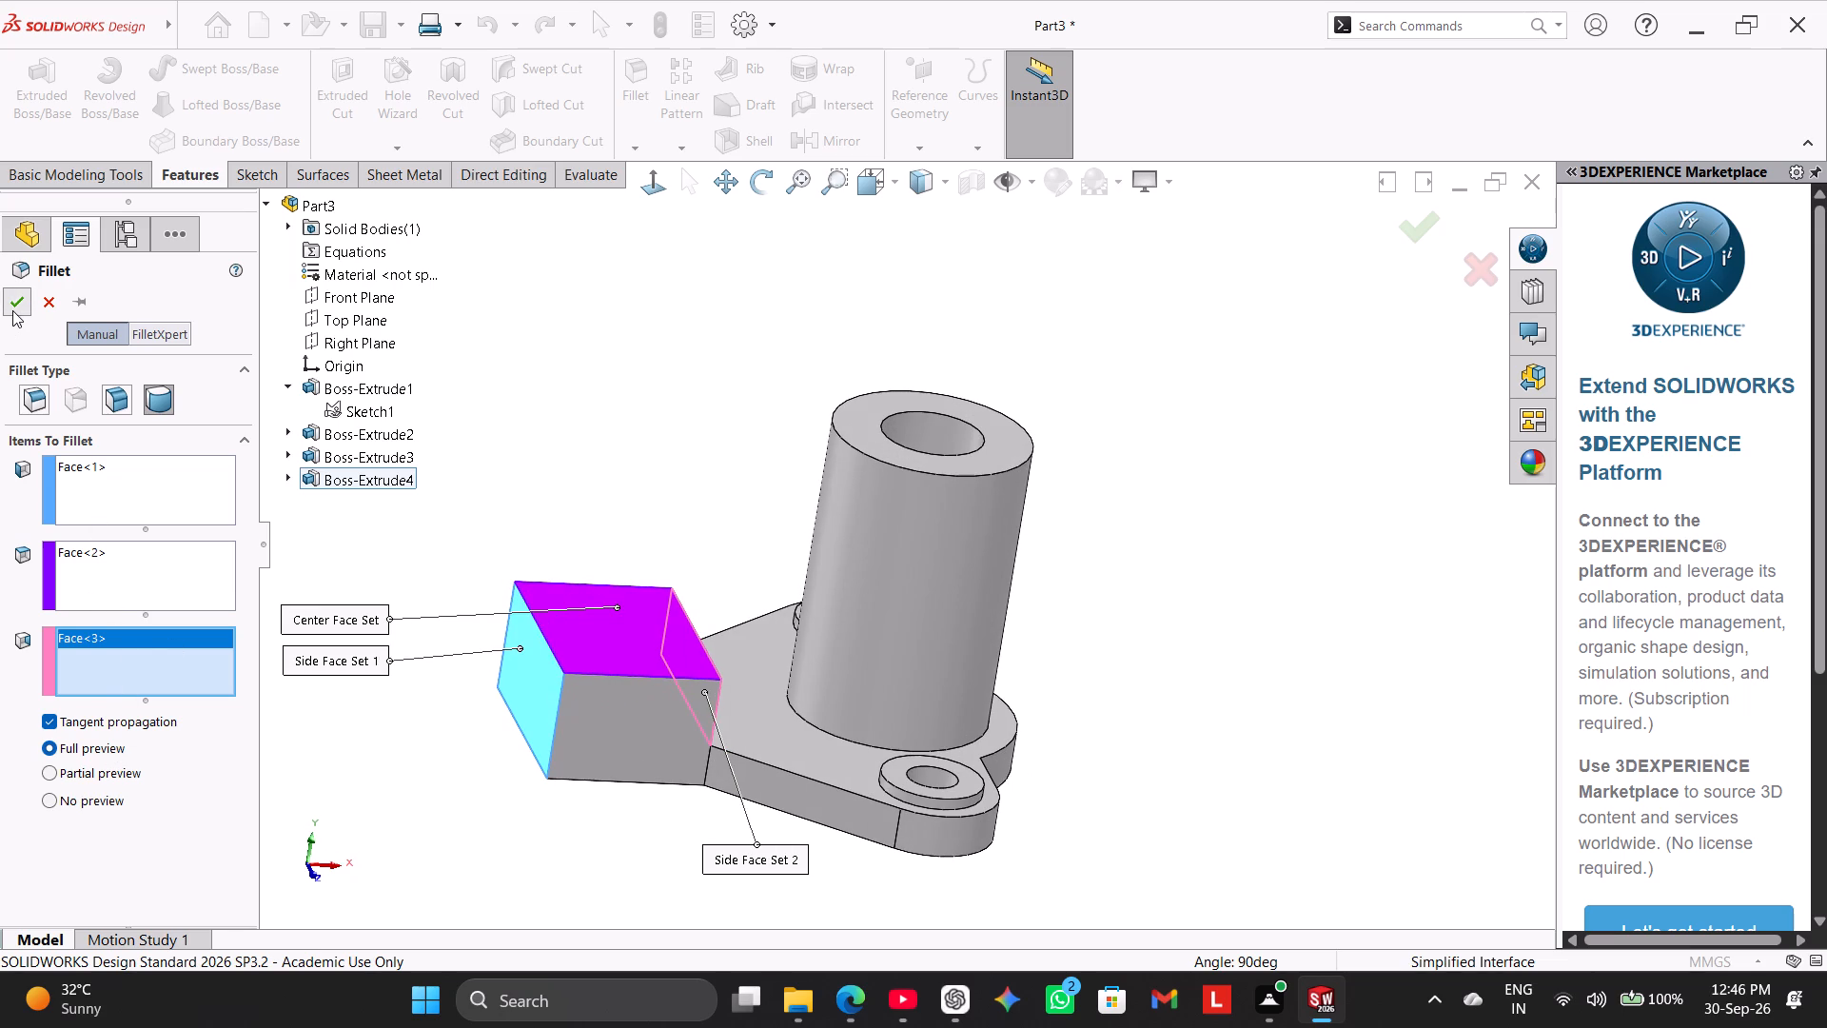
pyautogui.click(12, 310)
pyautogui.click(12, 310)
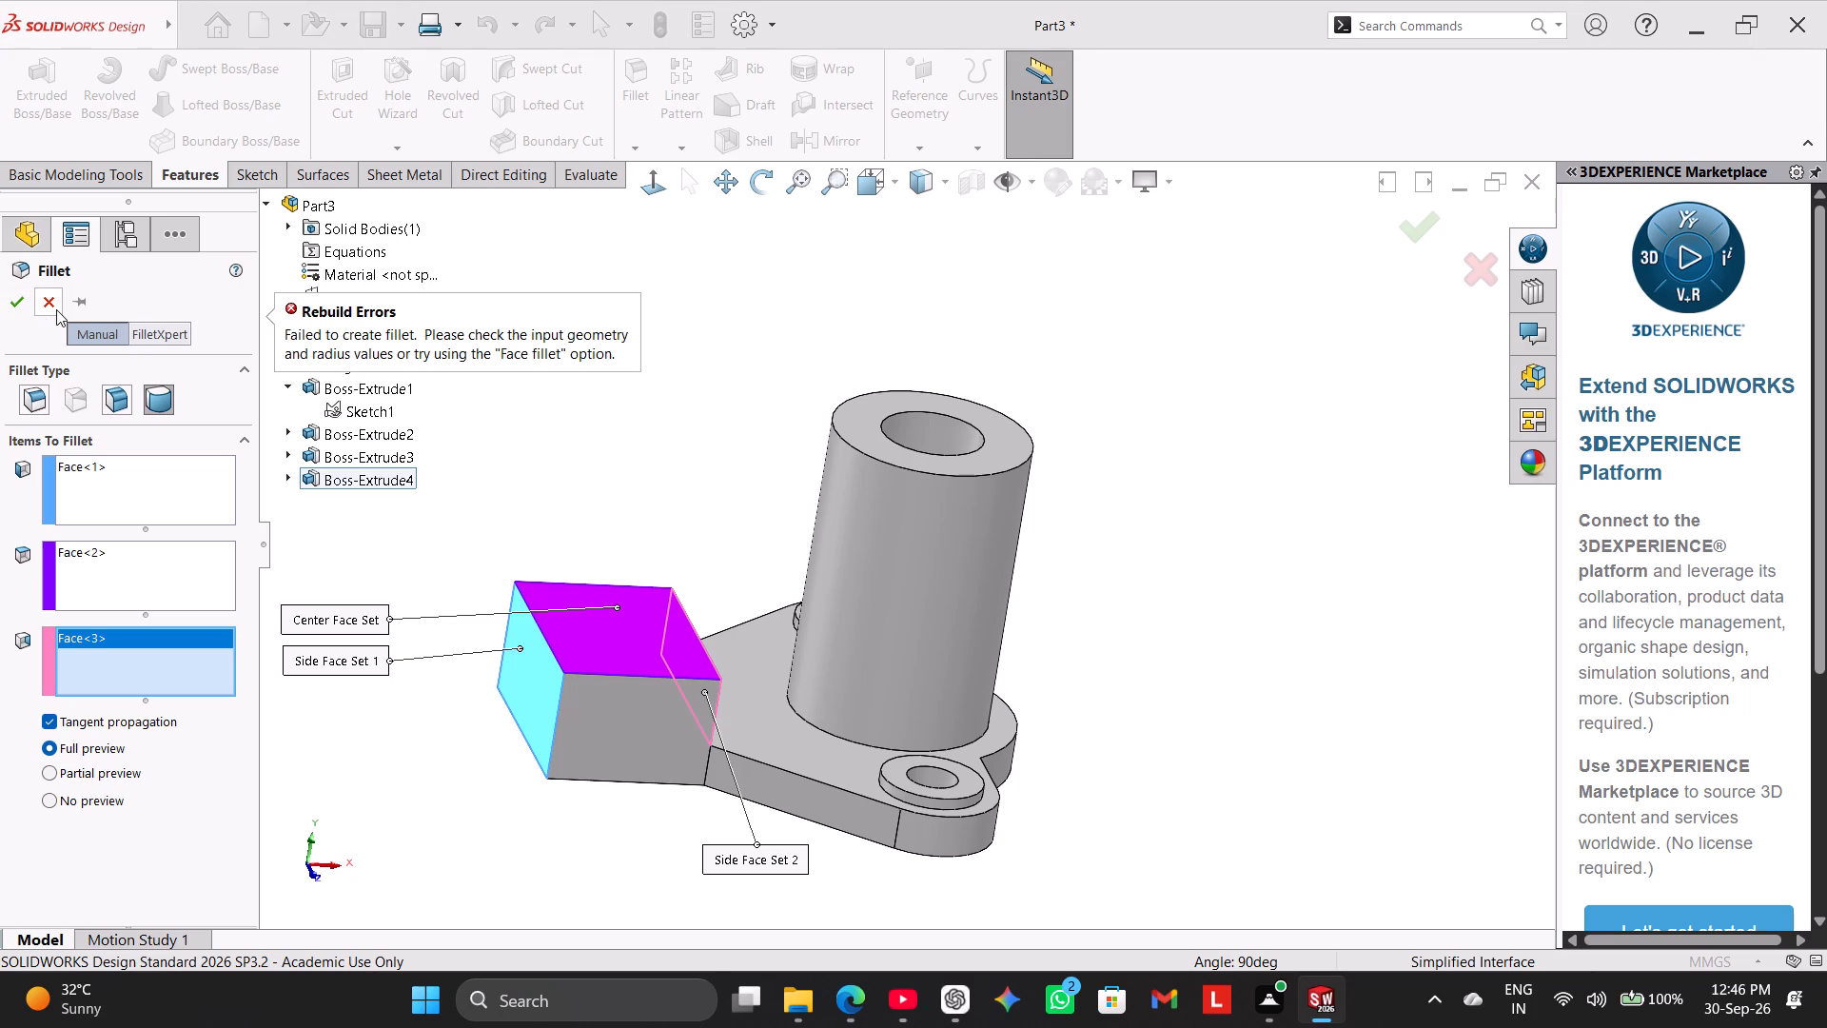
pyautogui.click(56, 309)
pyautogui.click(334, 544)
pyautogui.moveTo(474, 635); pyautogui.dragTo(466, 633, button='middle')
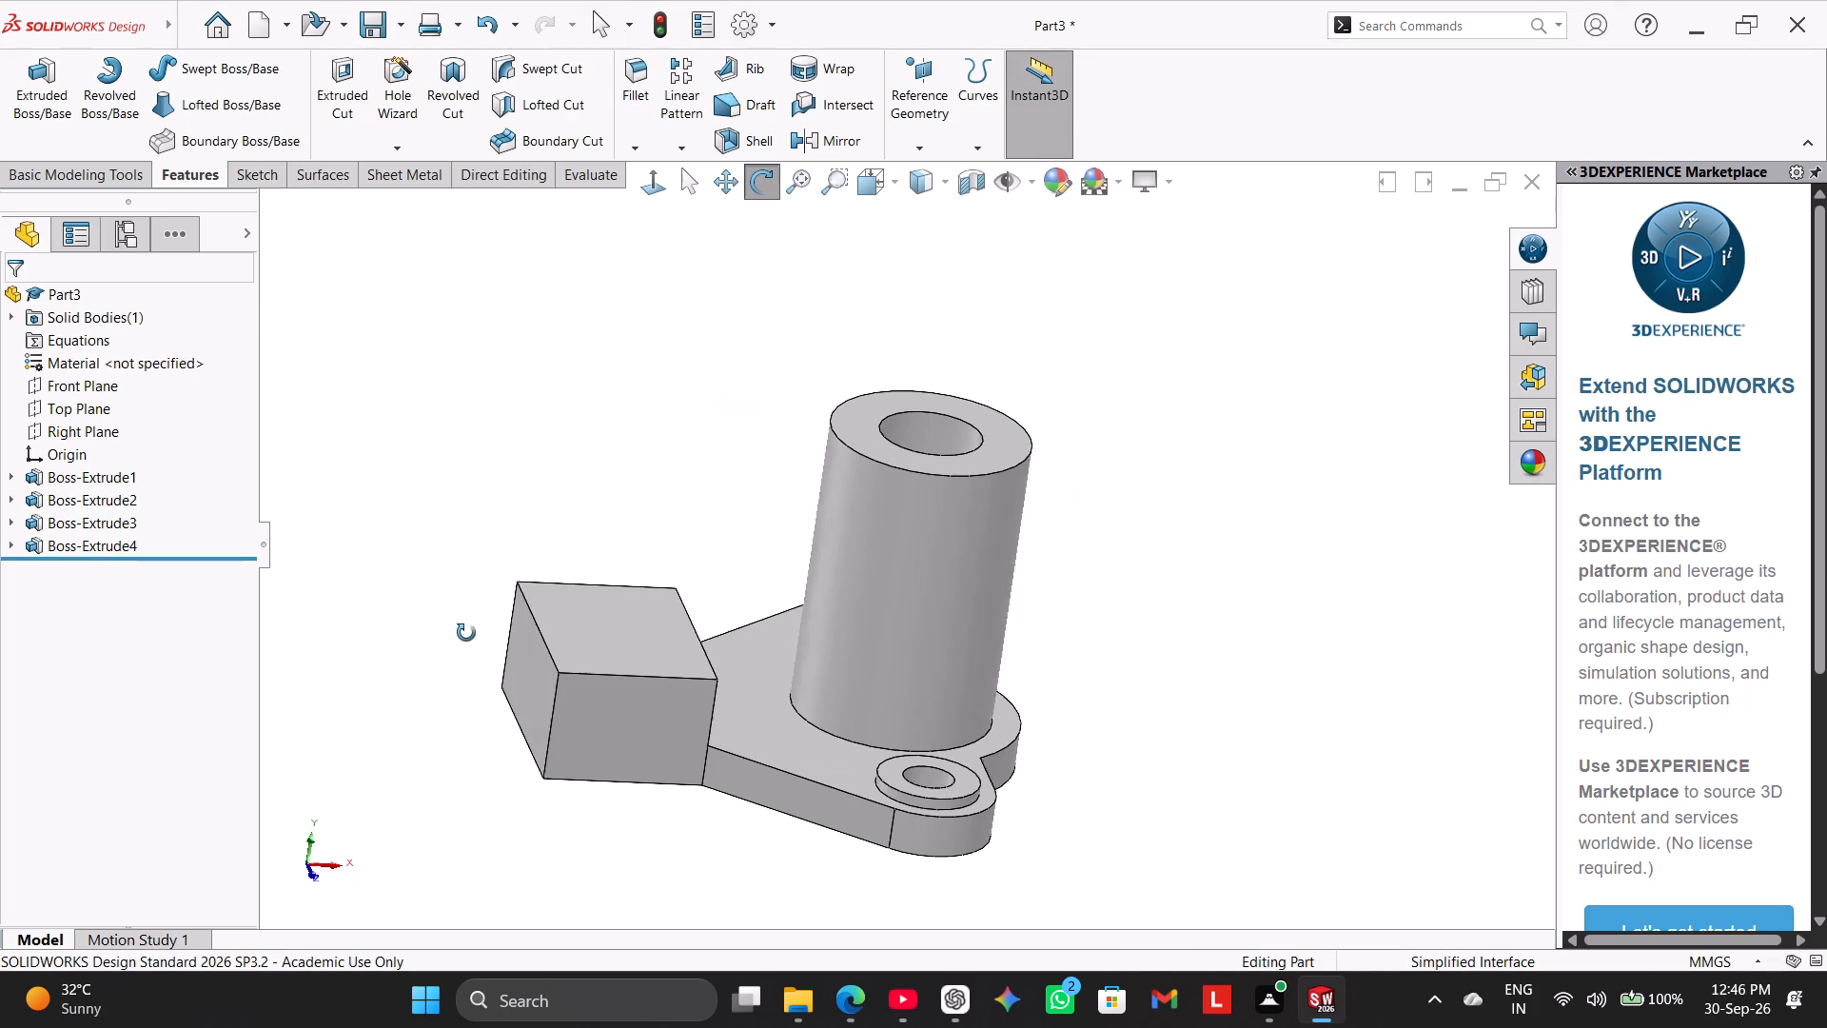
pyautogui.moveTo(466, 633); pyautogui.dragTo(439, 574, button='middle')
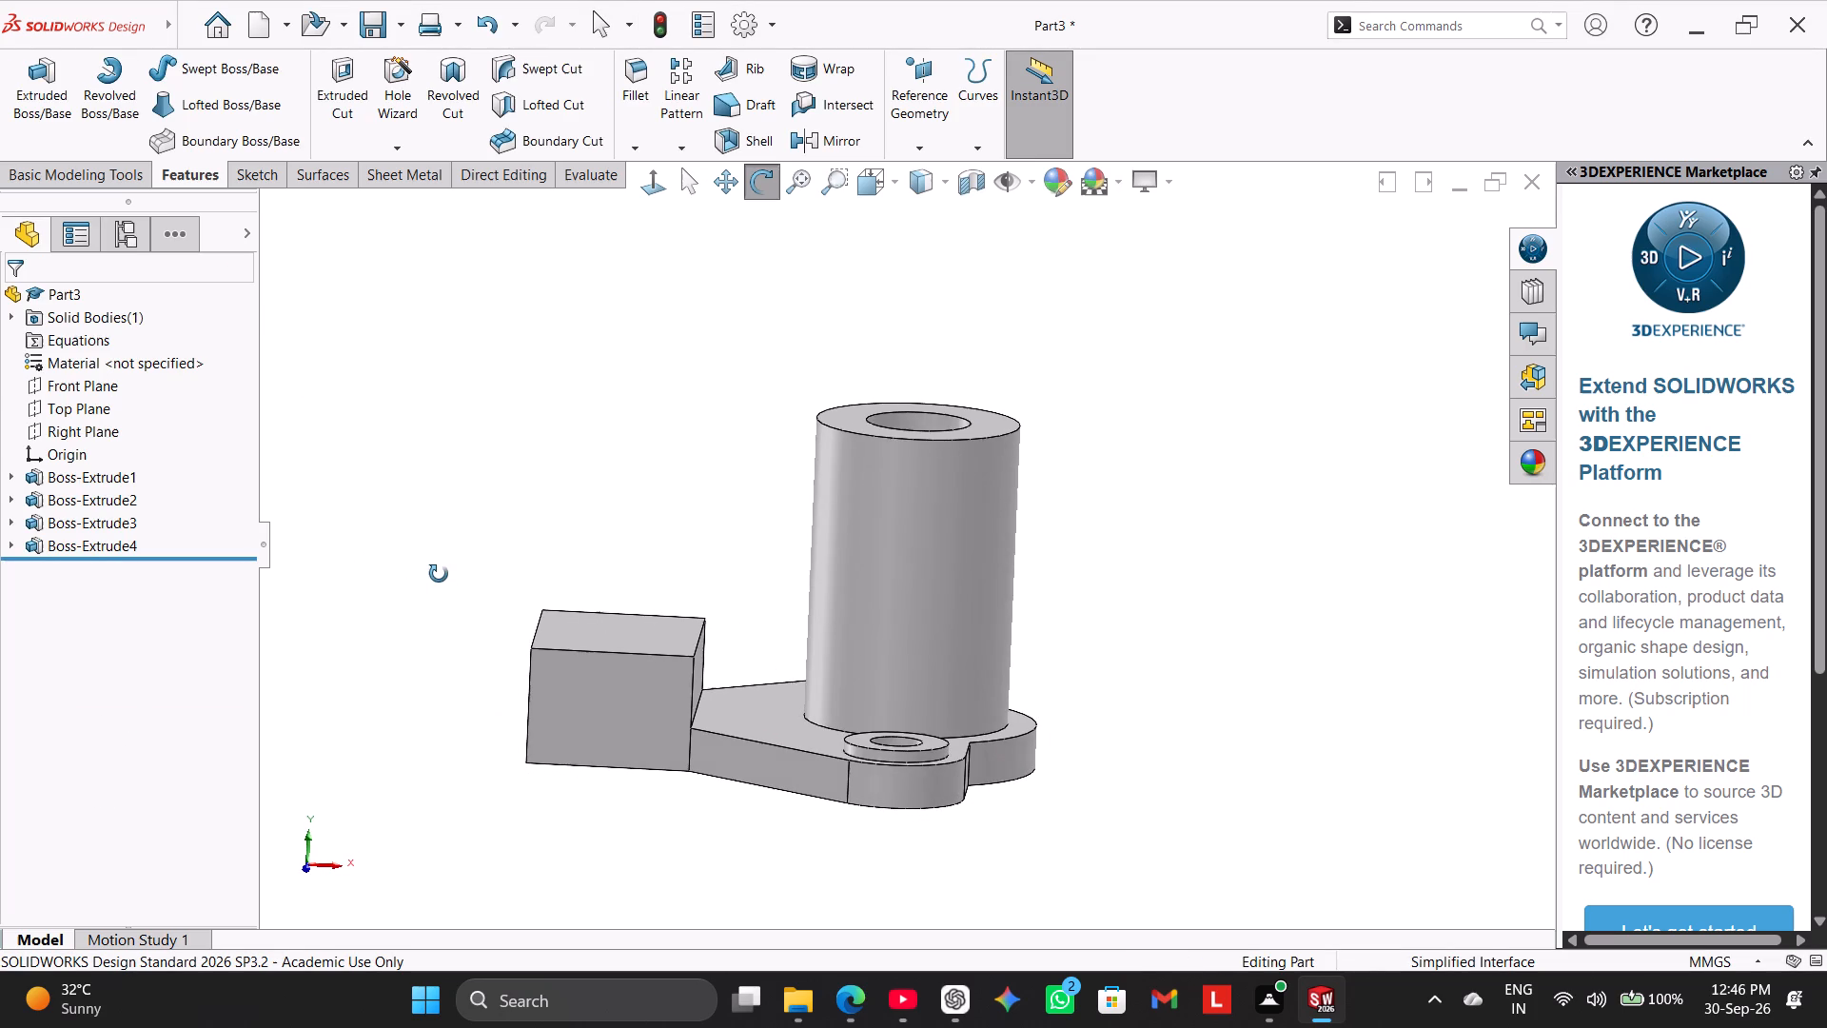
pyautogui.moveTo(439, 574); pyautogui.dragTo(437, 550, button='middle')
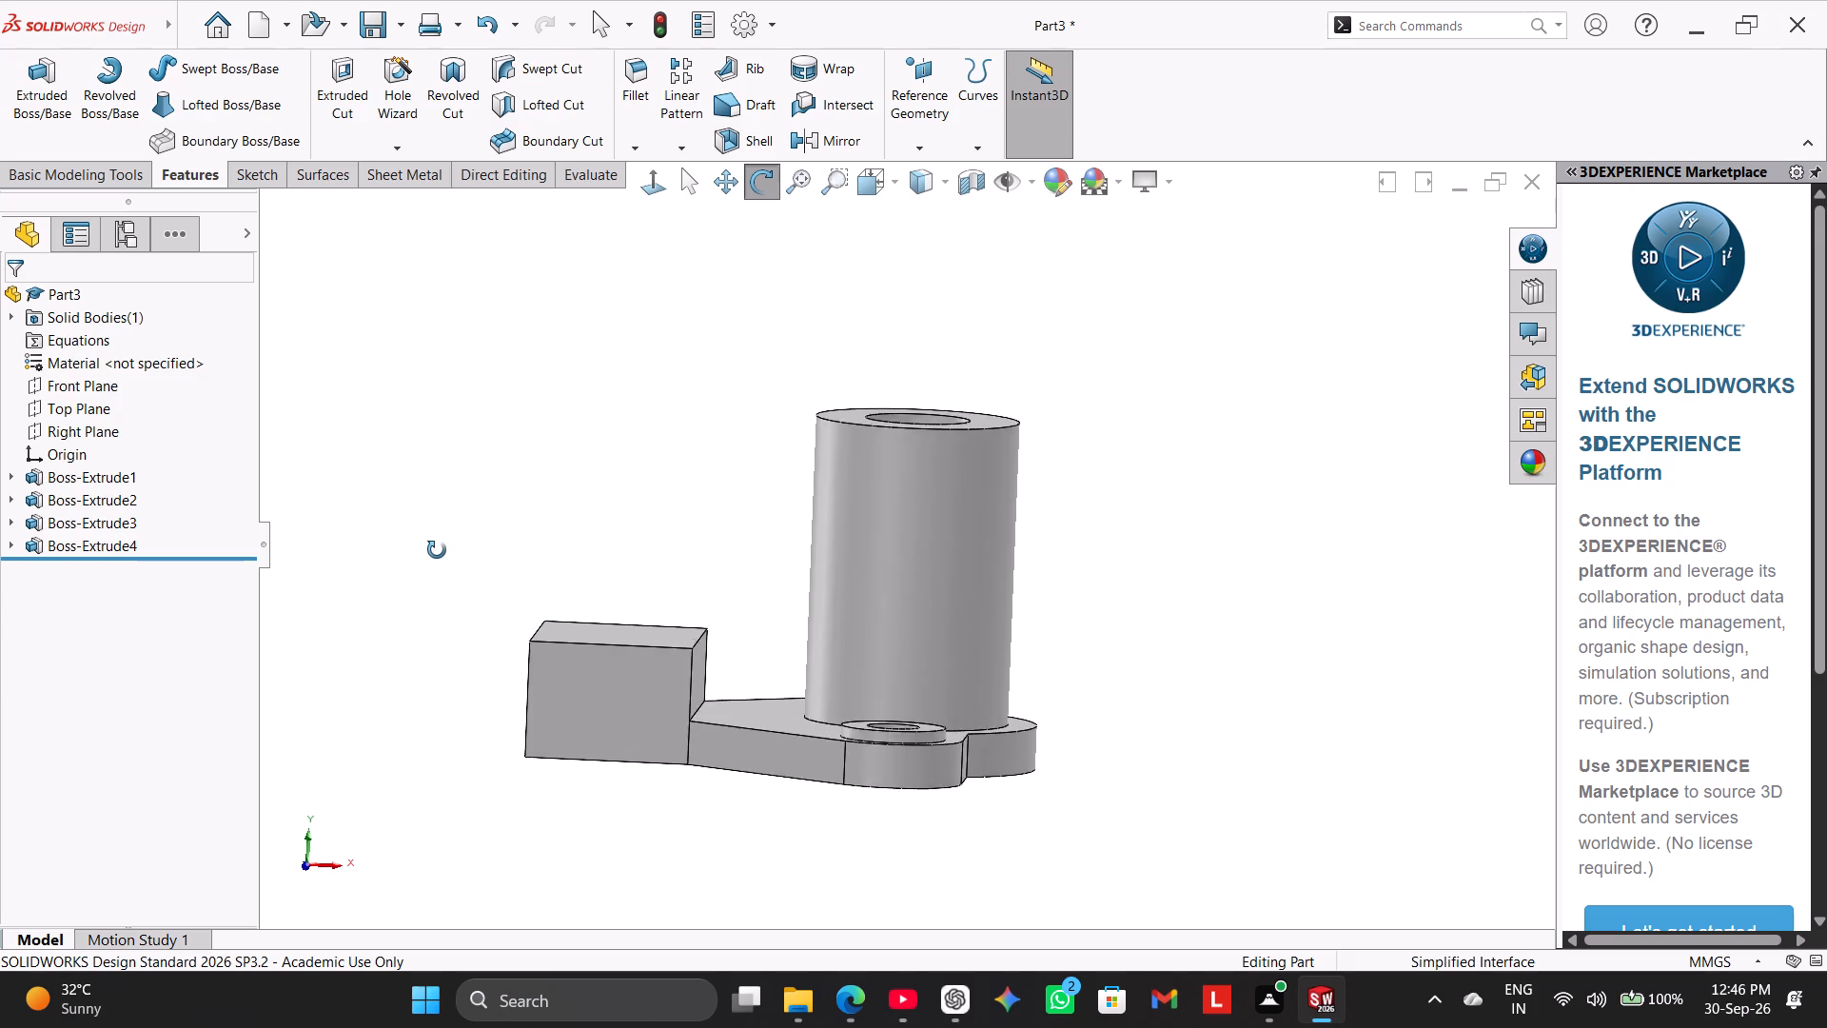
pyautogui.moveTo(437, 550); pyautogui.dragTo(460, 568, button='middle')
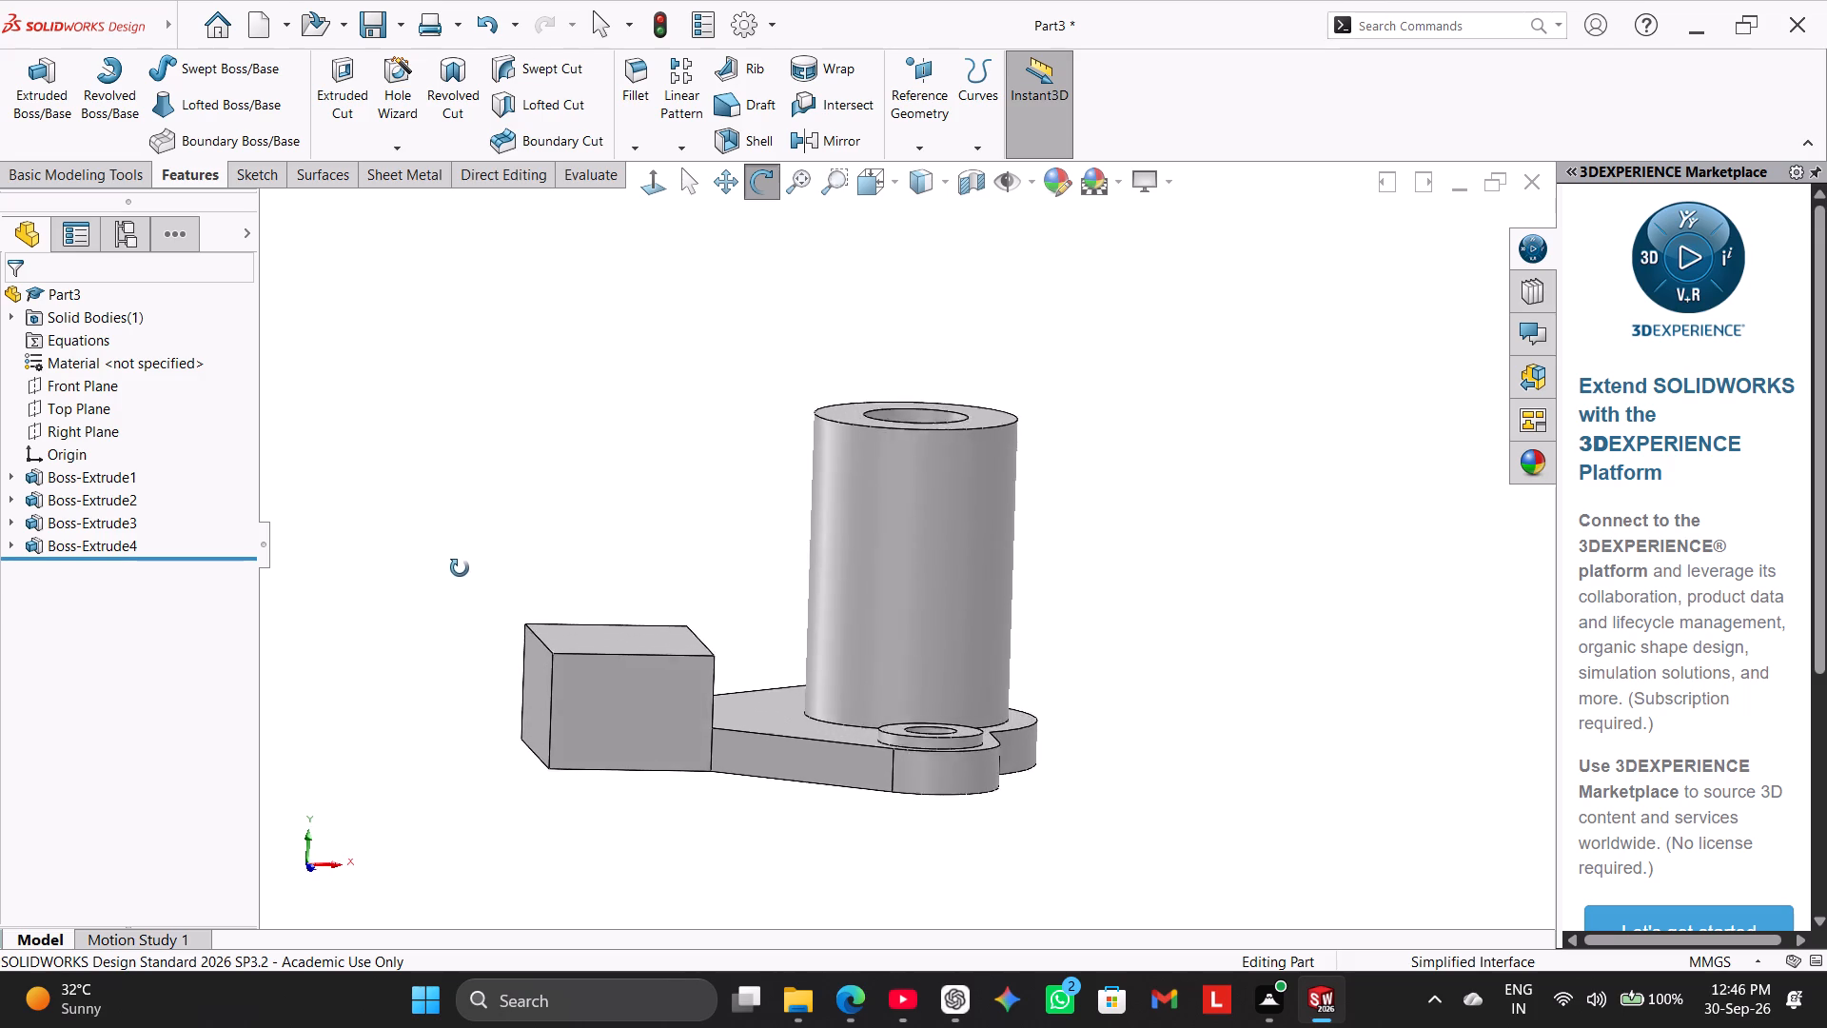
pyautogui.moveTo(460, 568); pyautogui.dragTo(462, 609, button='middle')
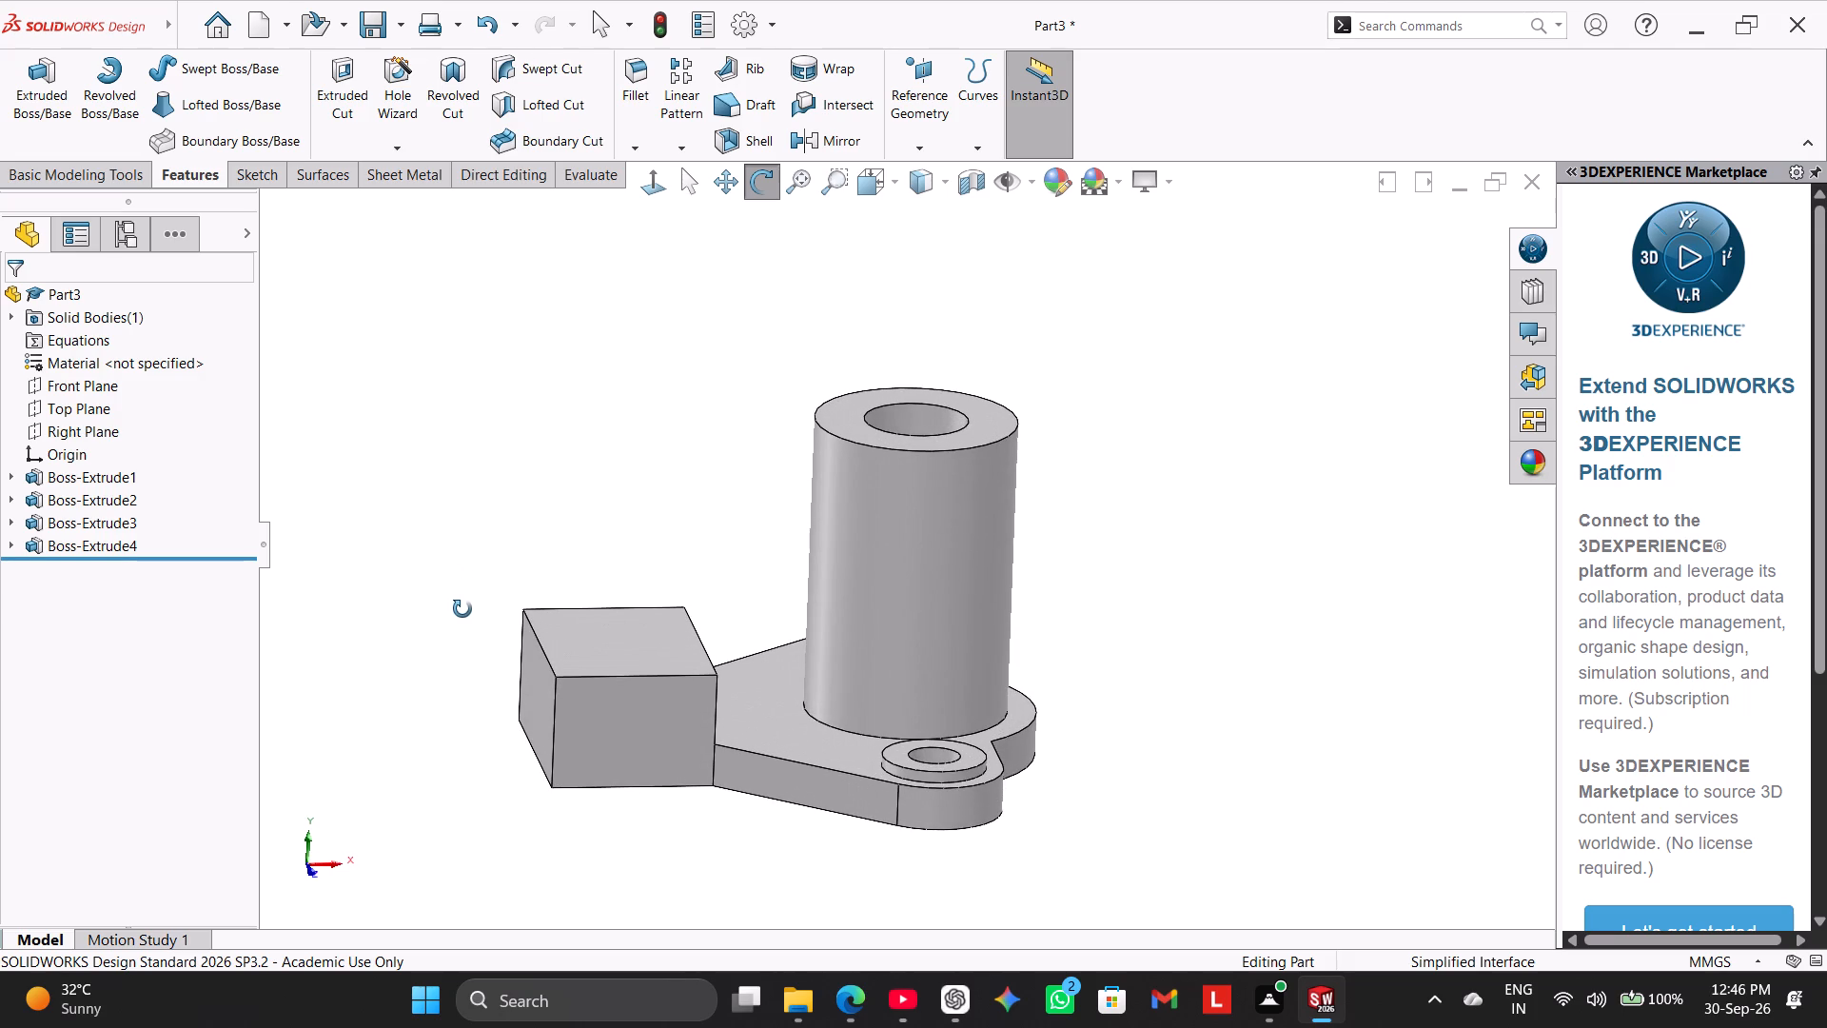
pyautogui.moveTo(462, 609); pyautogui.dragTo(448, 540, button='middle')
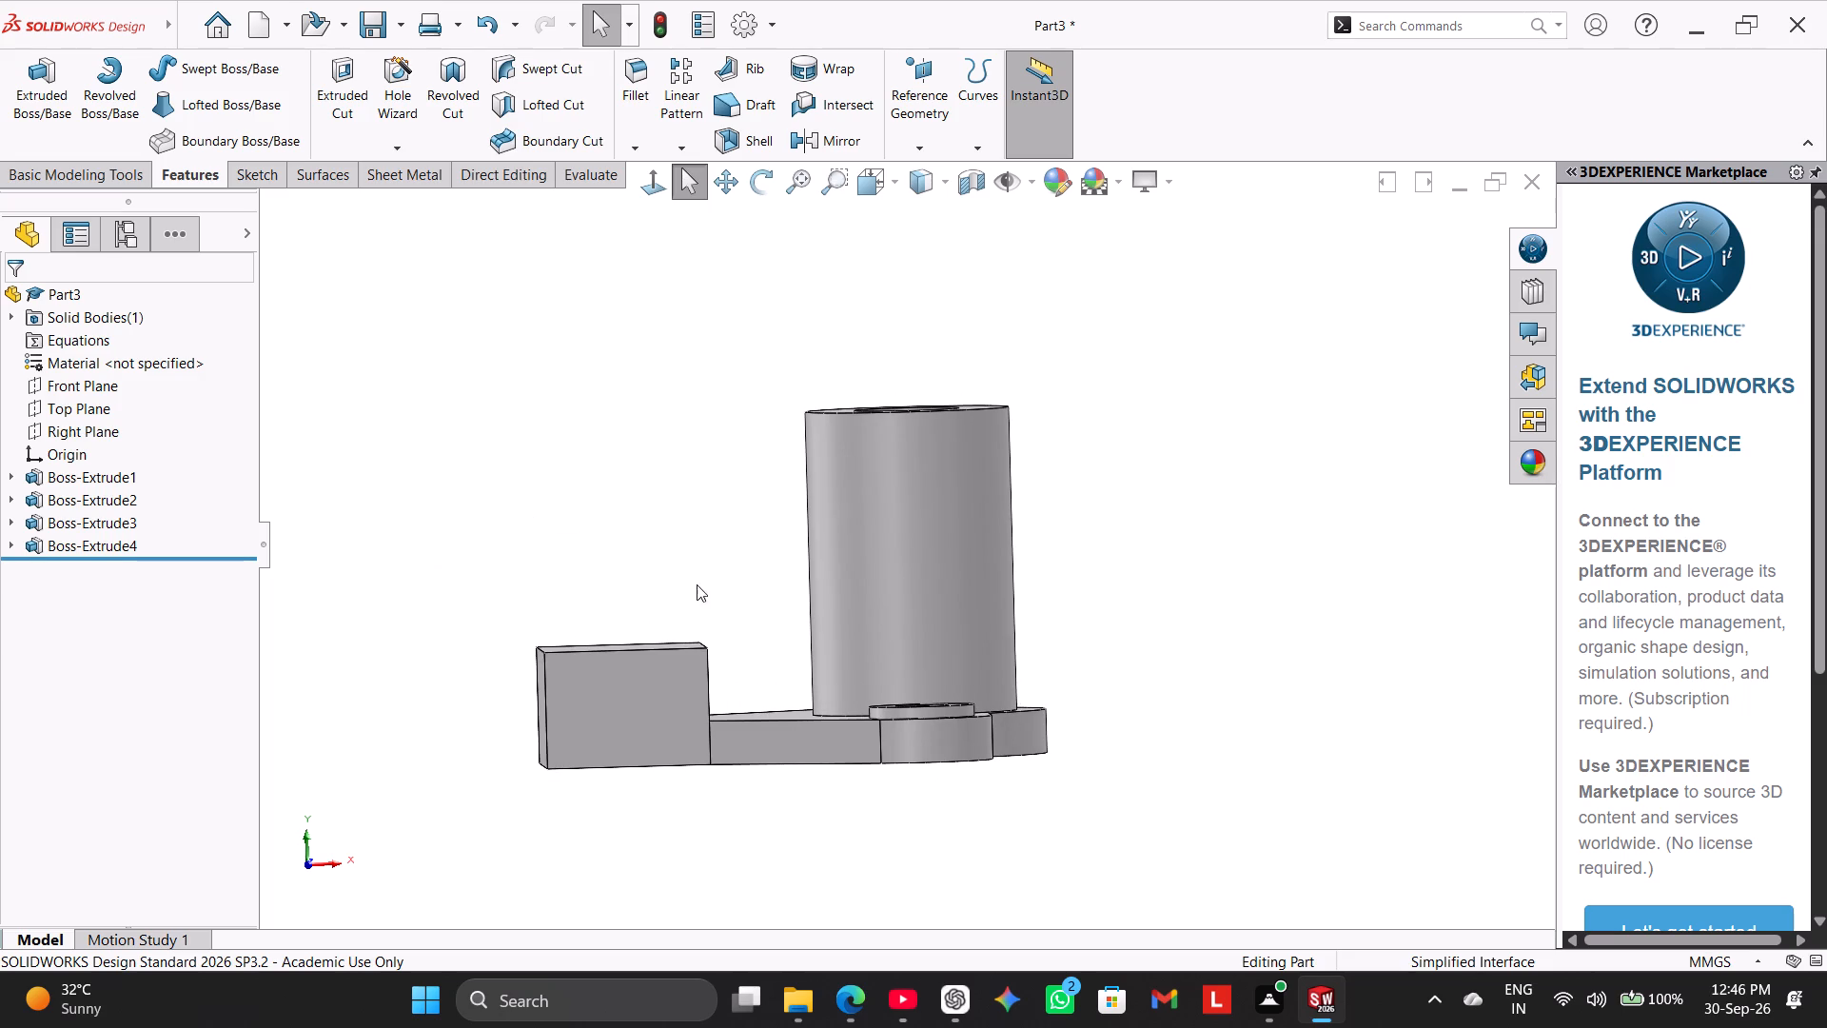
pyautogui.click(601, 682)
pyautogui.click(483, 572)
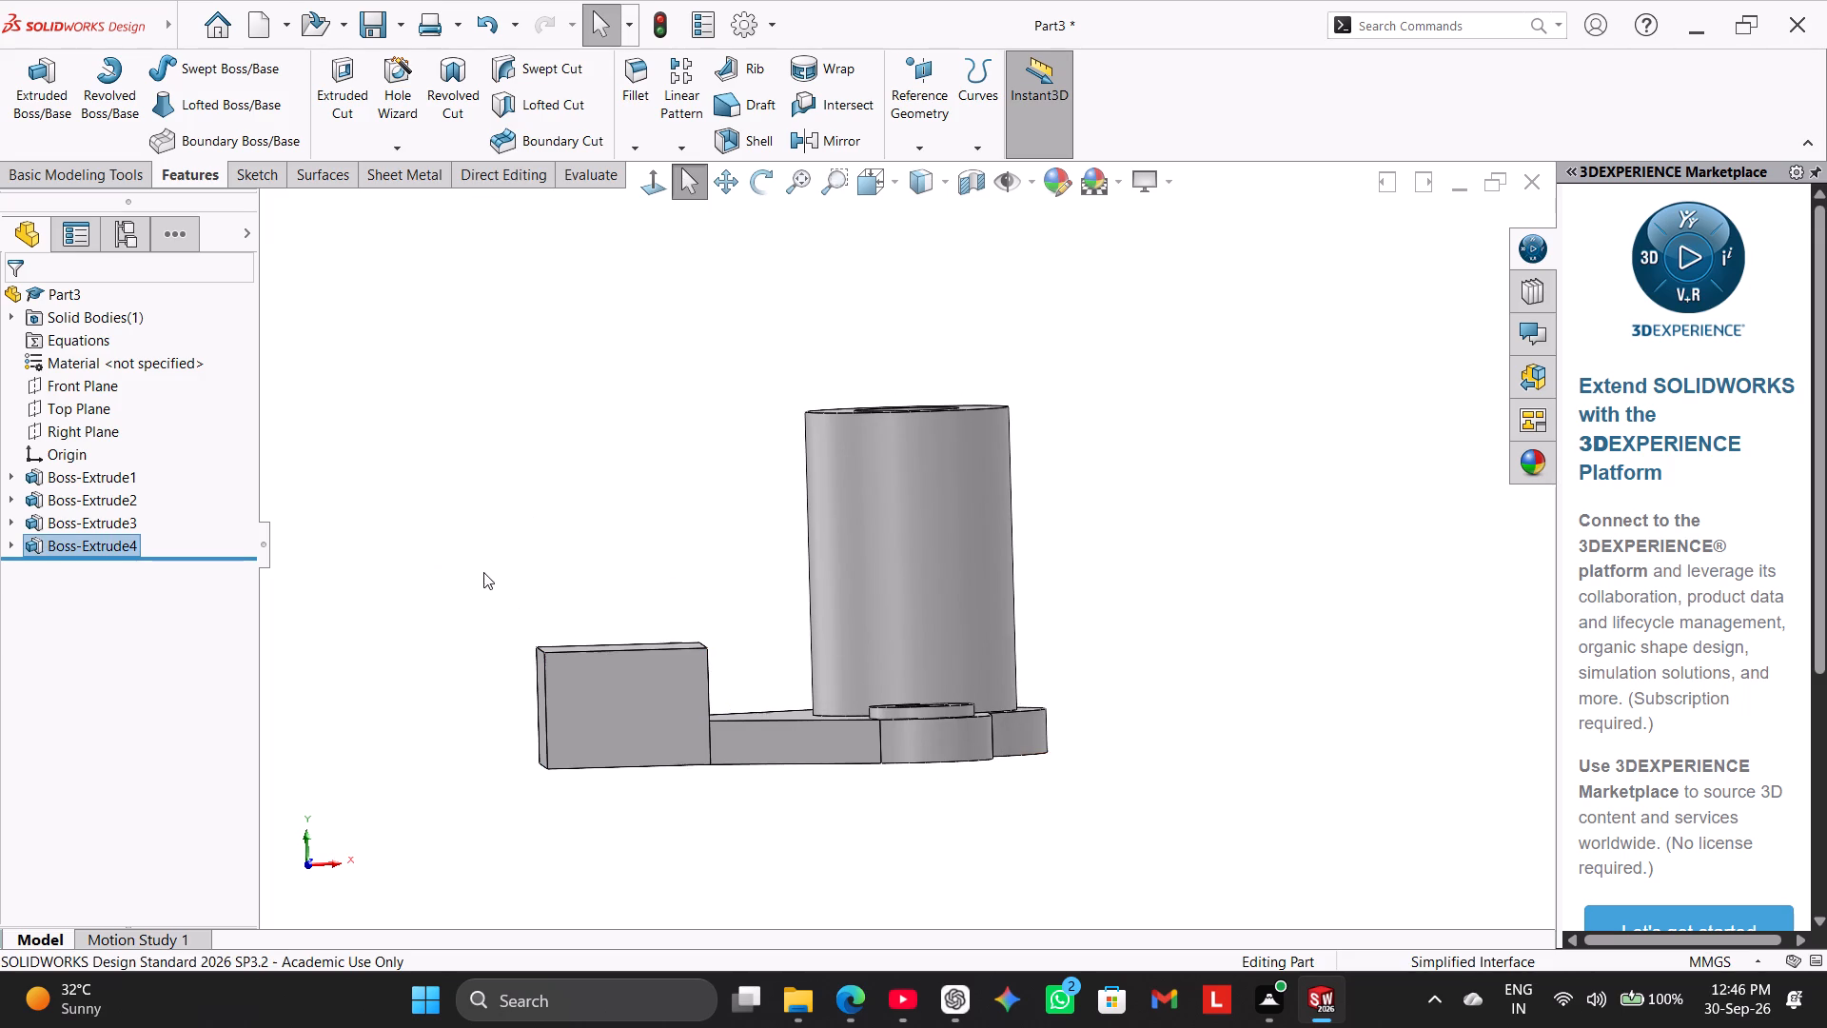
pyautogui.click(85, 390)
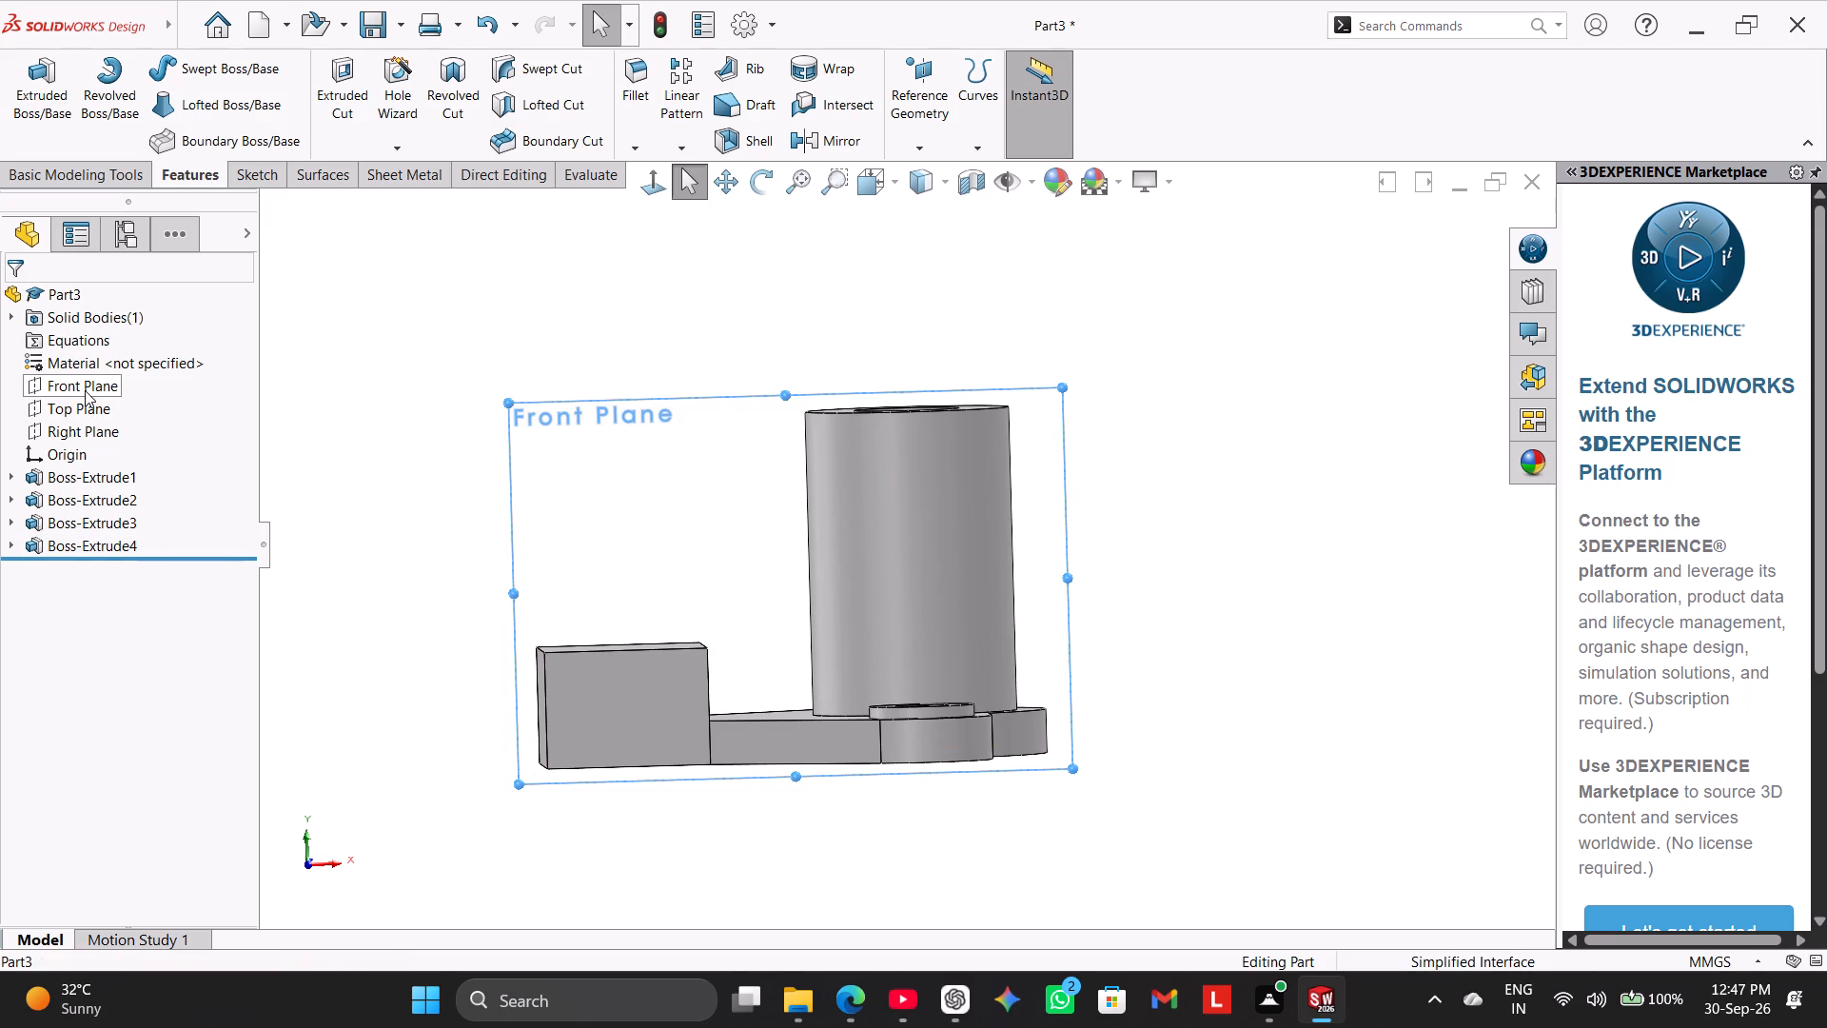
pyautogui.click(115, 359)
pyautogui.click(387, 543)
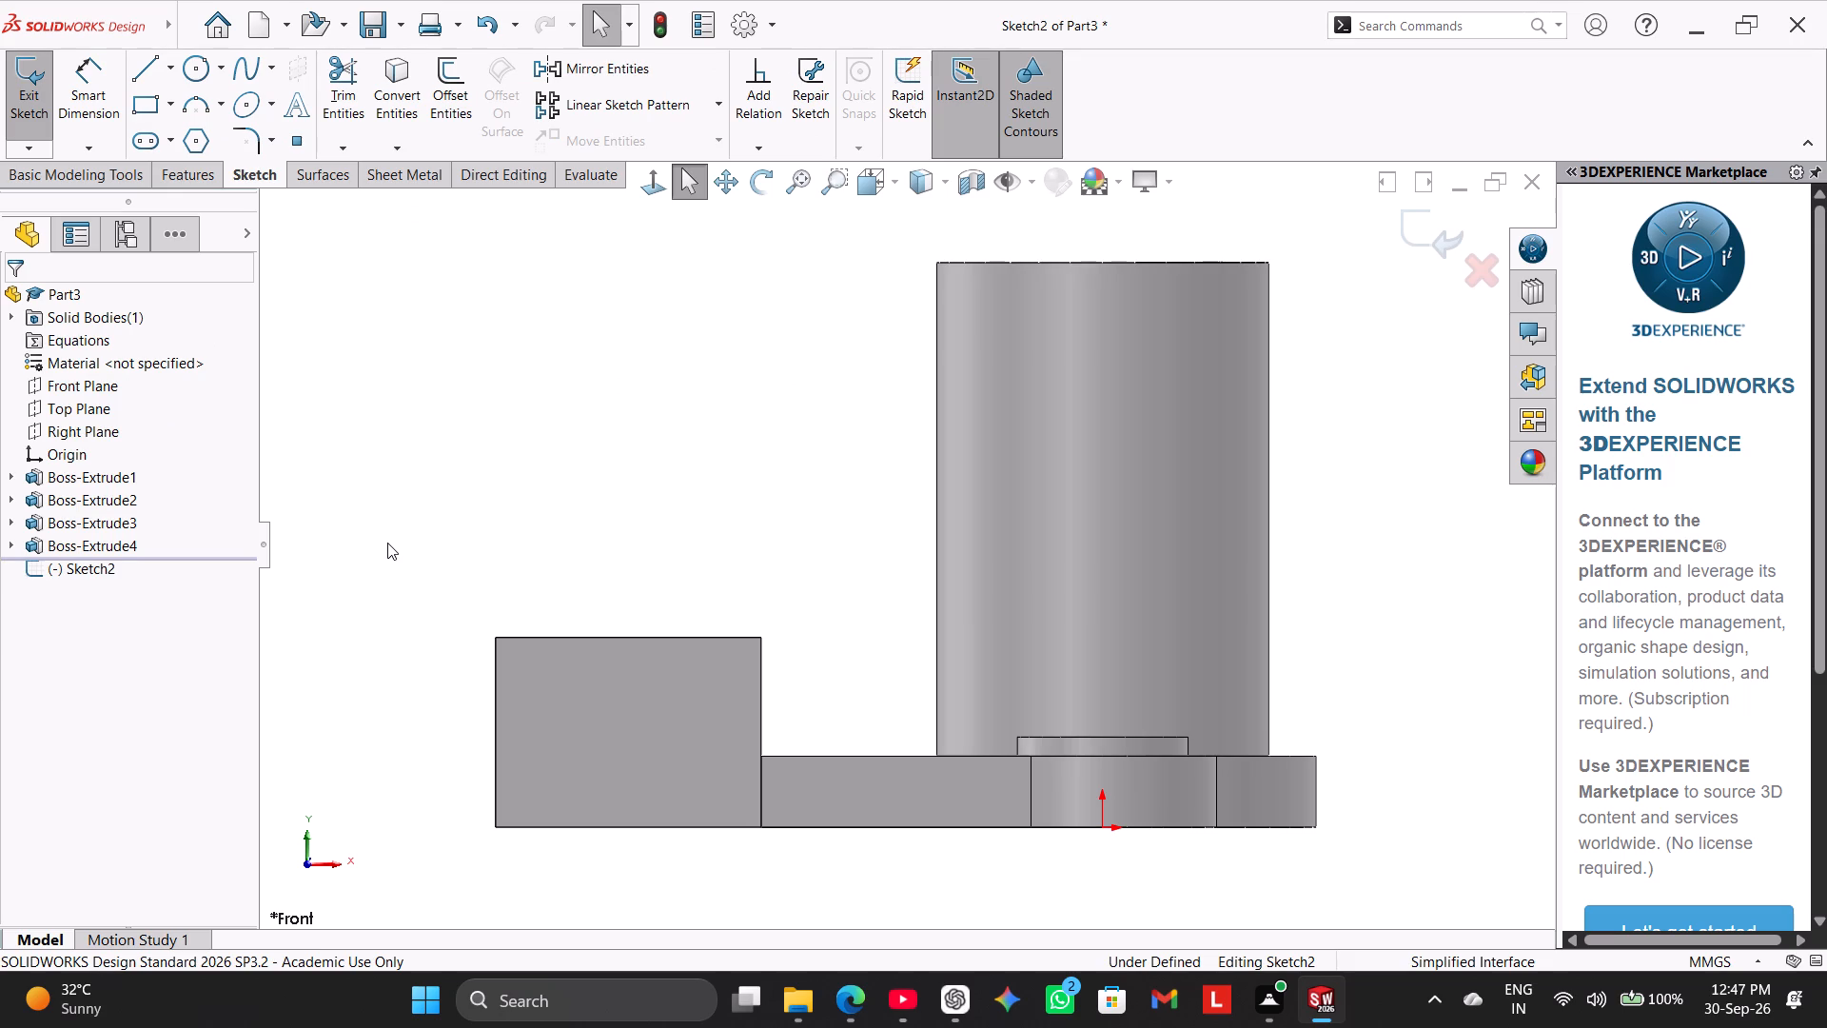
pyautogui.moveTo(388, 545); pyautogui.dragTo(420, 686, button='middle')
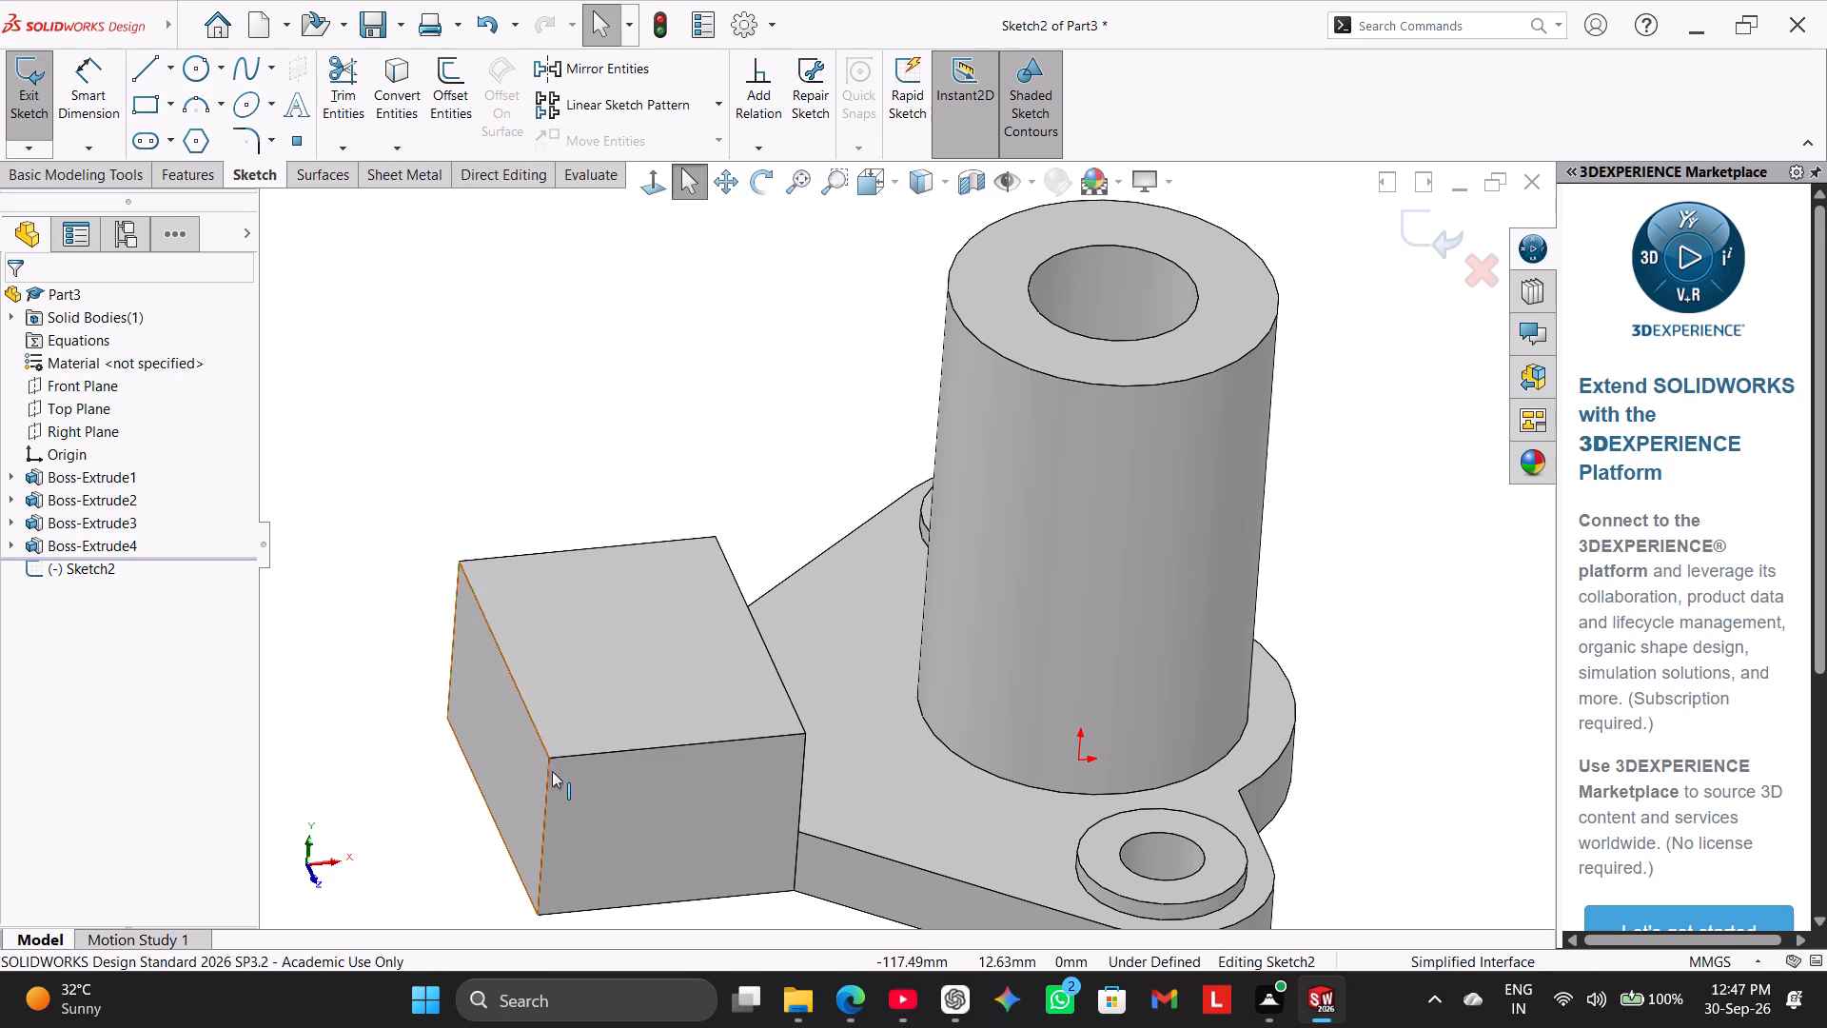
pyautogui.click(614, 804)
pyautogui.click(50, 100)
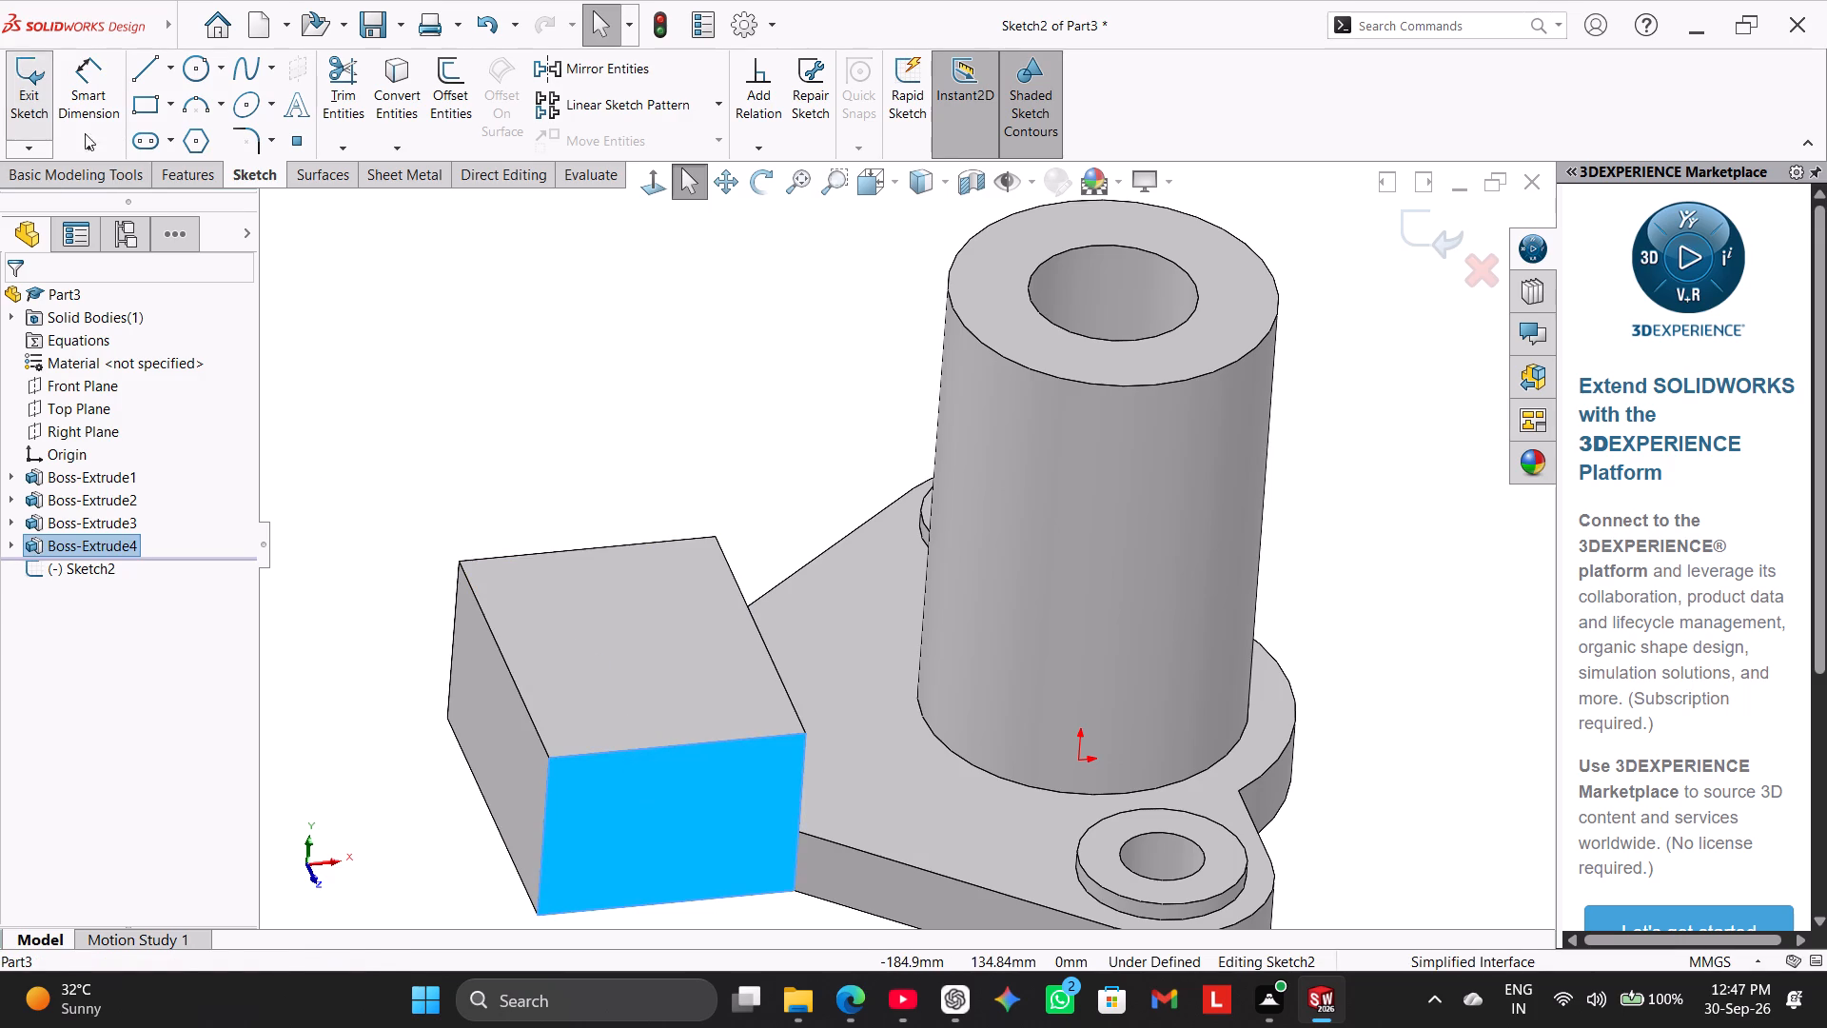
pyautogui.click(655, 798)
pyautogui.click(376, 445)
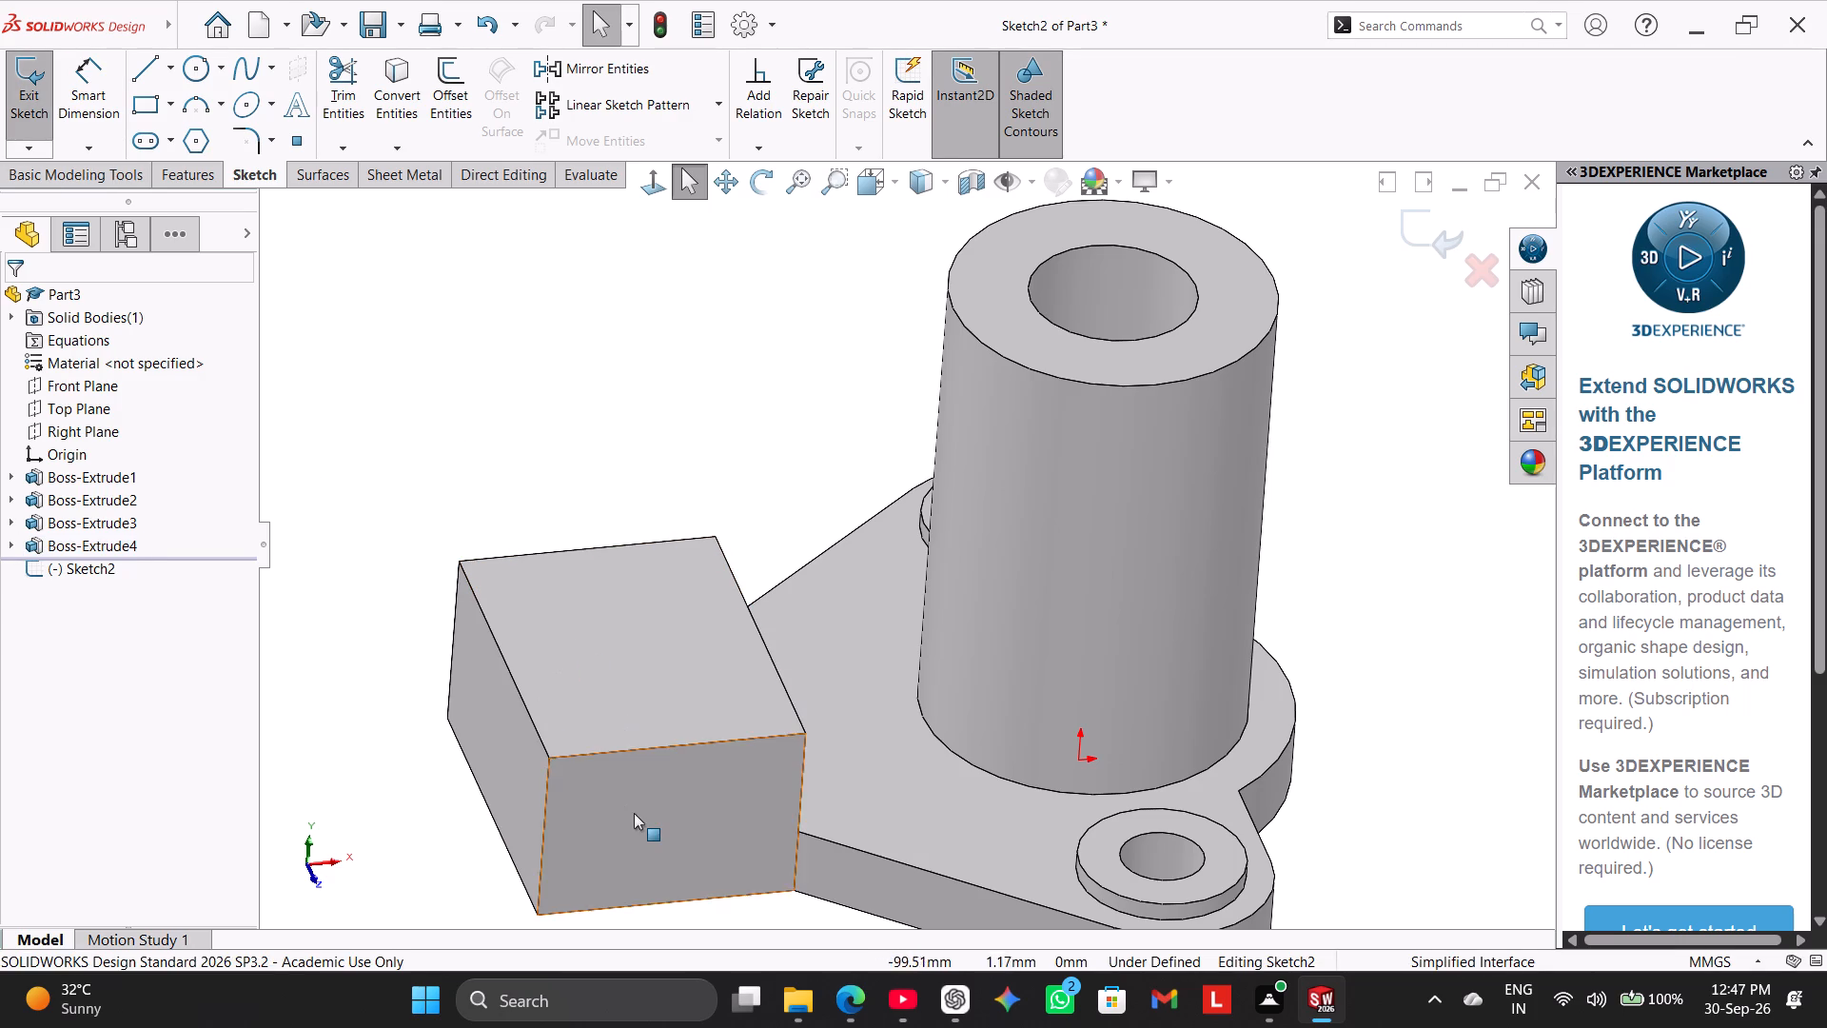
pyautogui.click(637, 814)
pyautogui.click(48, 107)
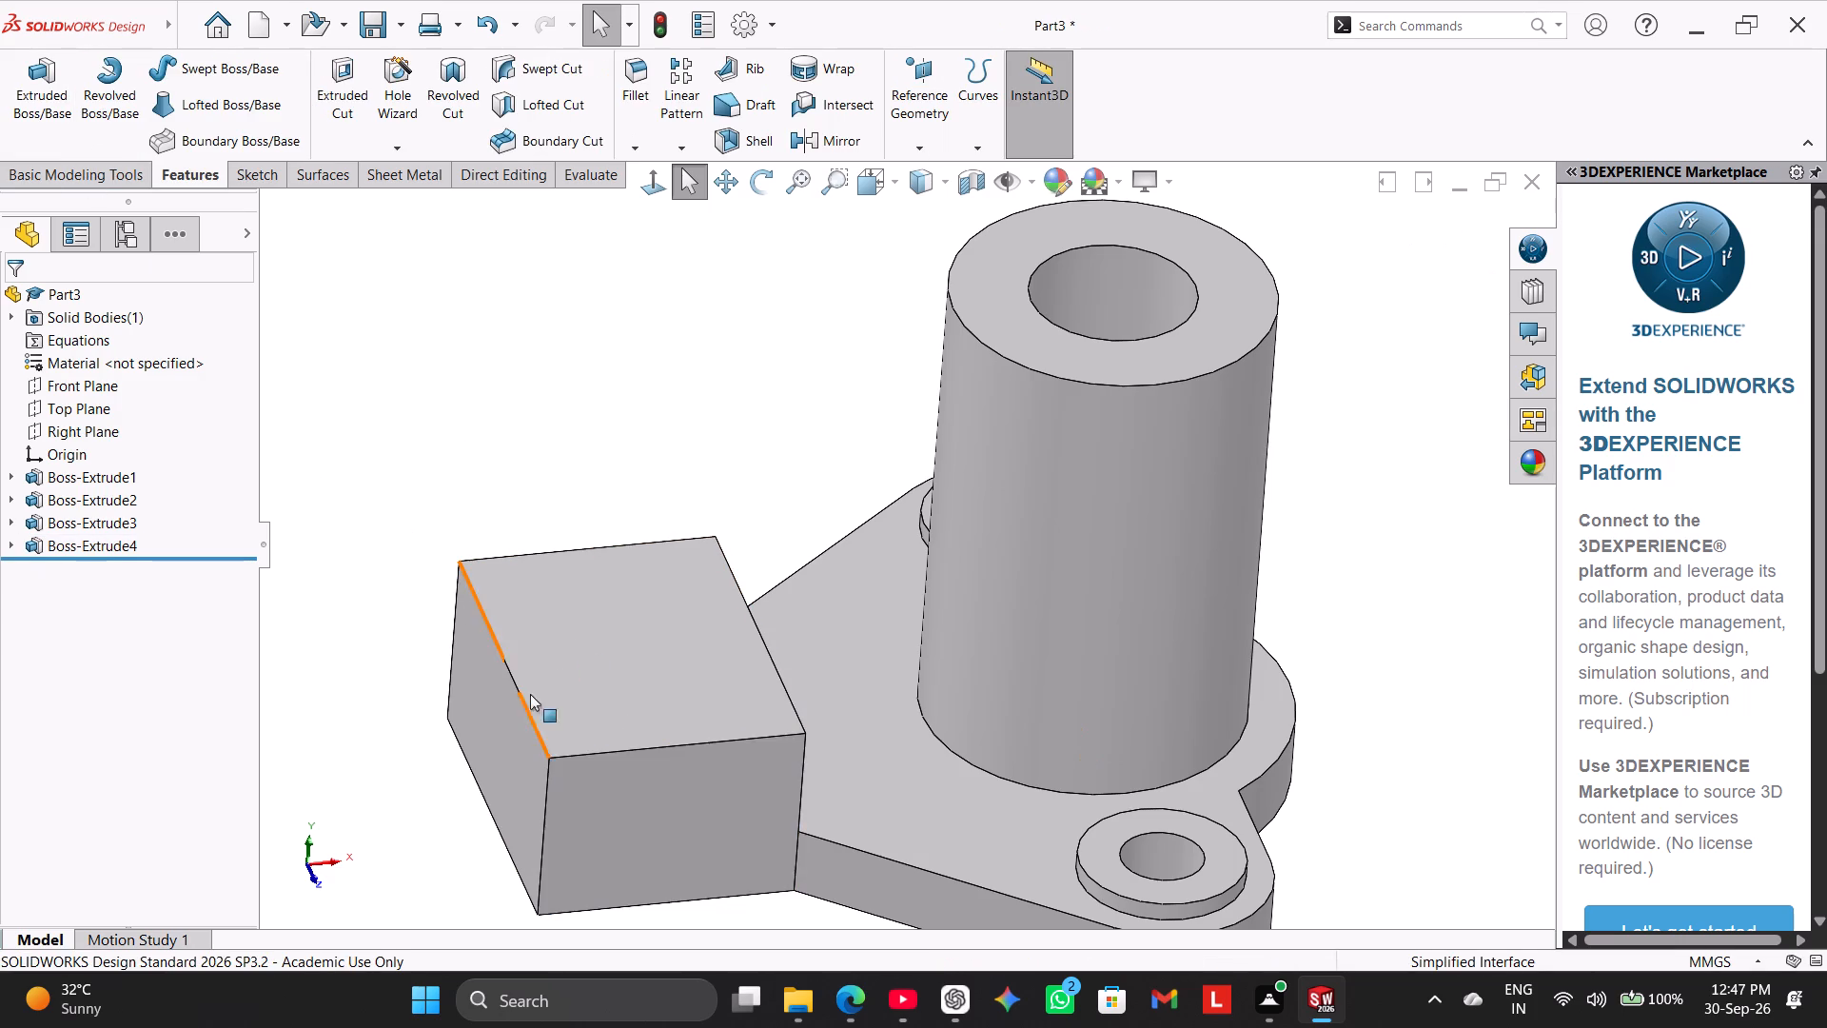
# On the rectangular block's front face, sketch a three-point arc of about 28 mm radius above the block, joining its two top corners.
pyautogui.click(614, 787)
pyautogui.click(710, 726)
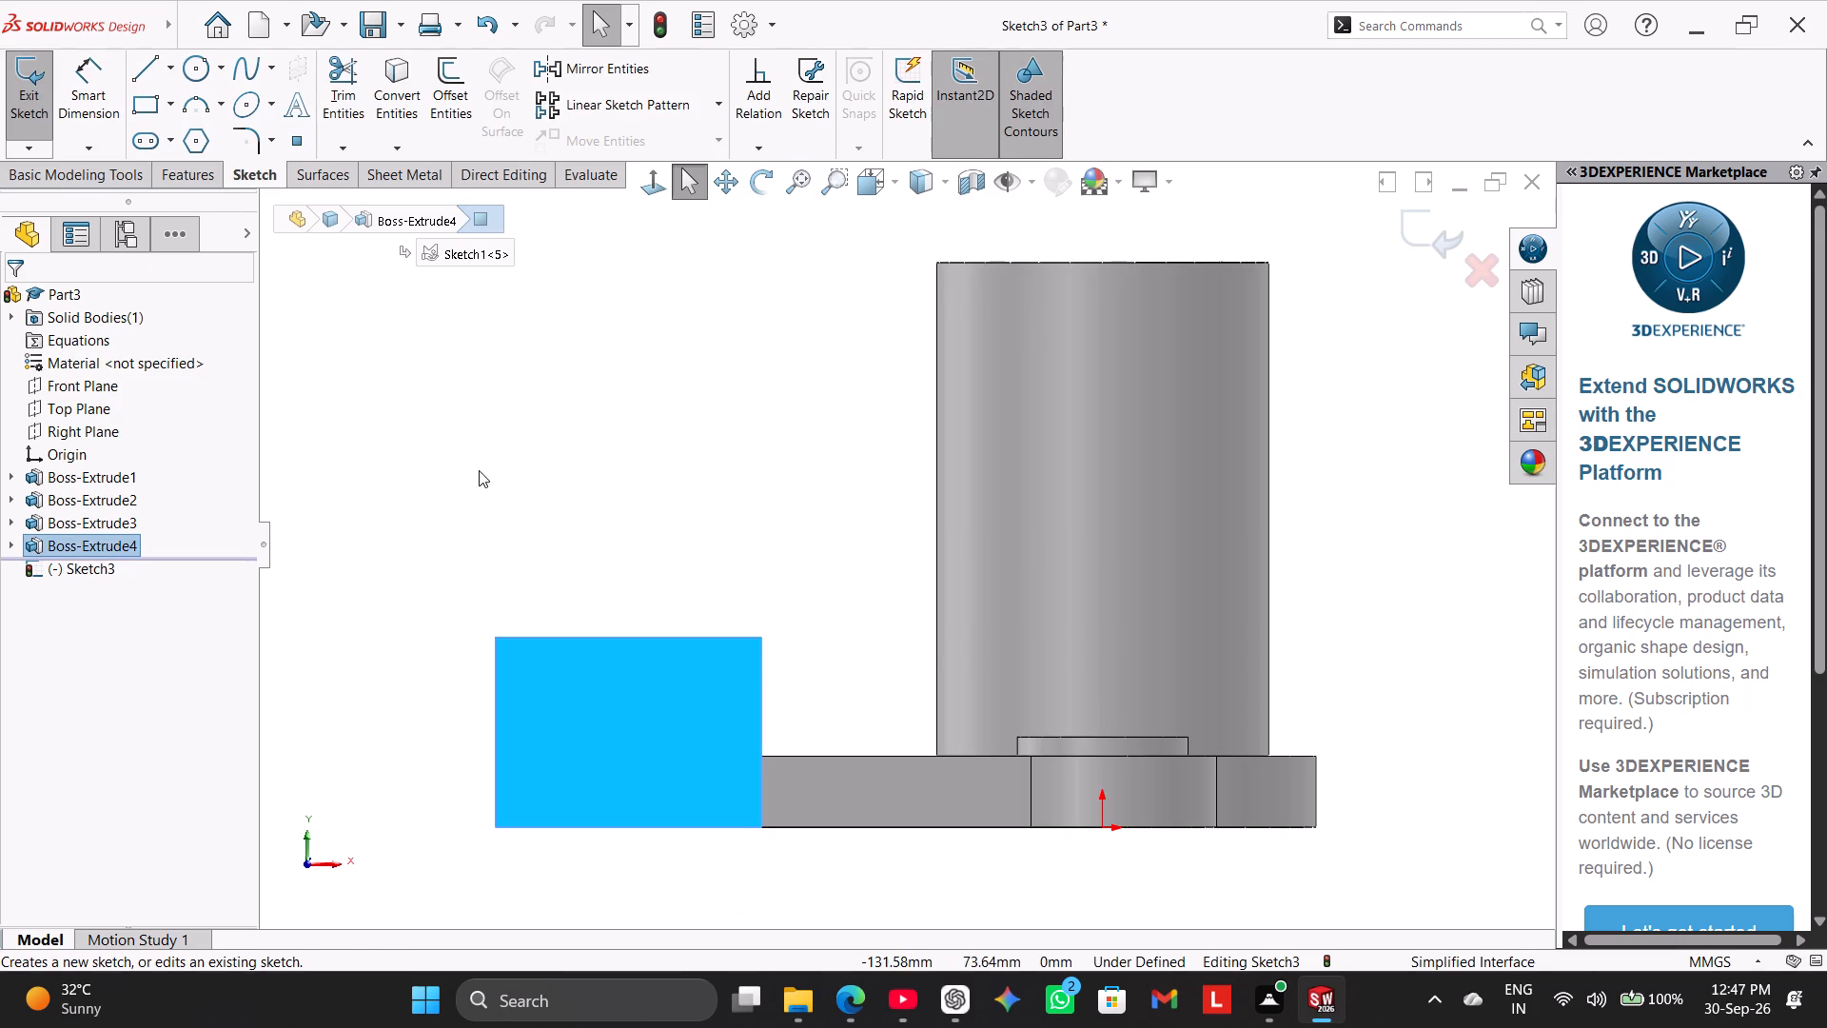
pyautogui.click(479, 470)
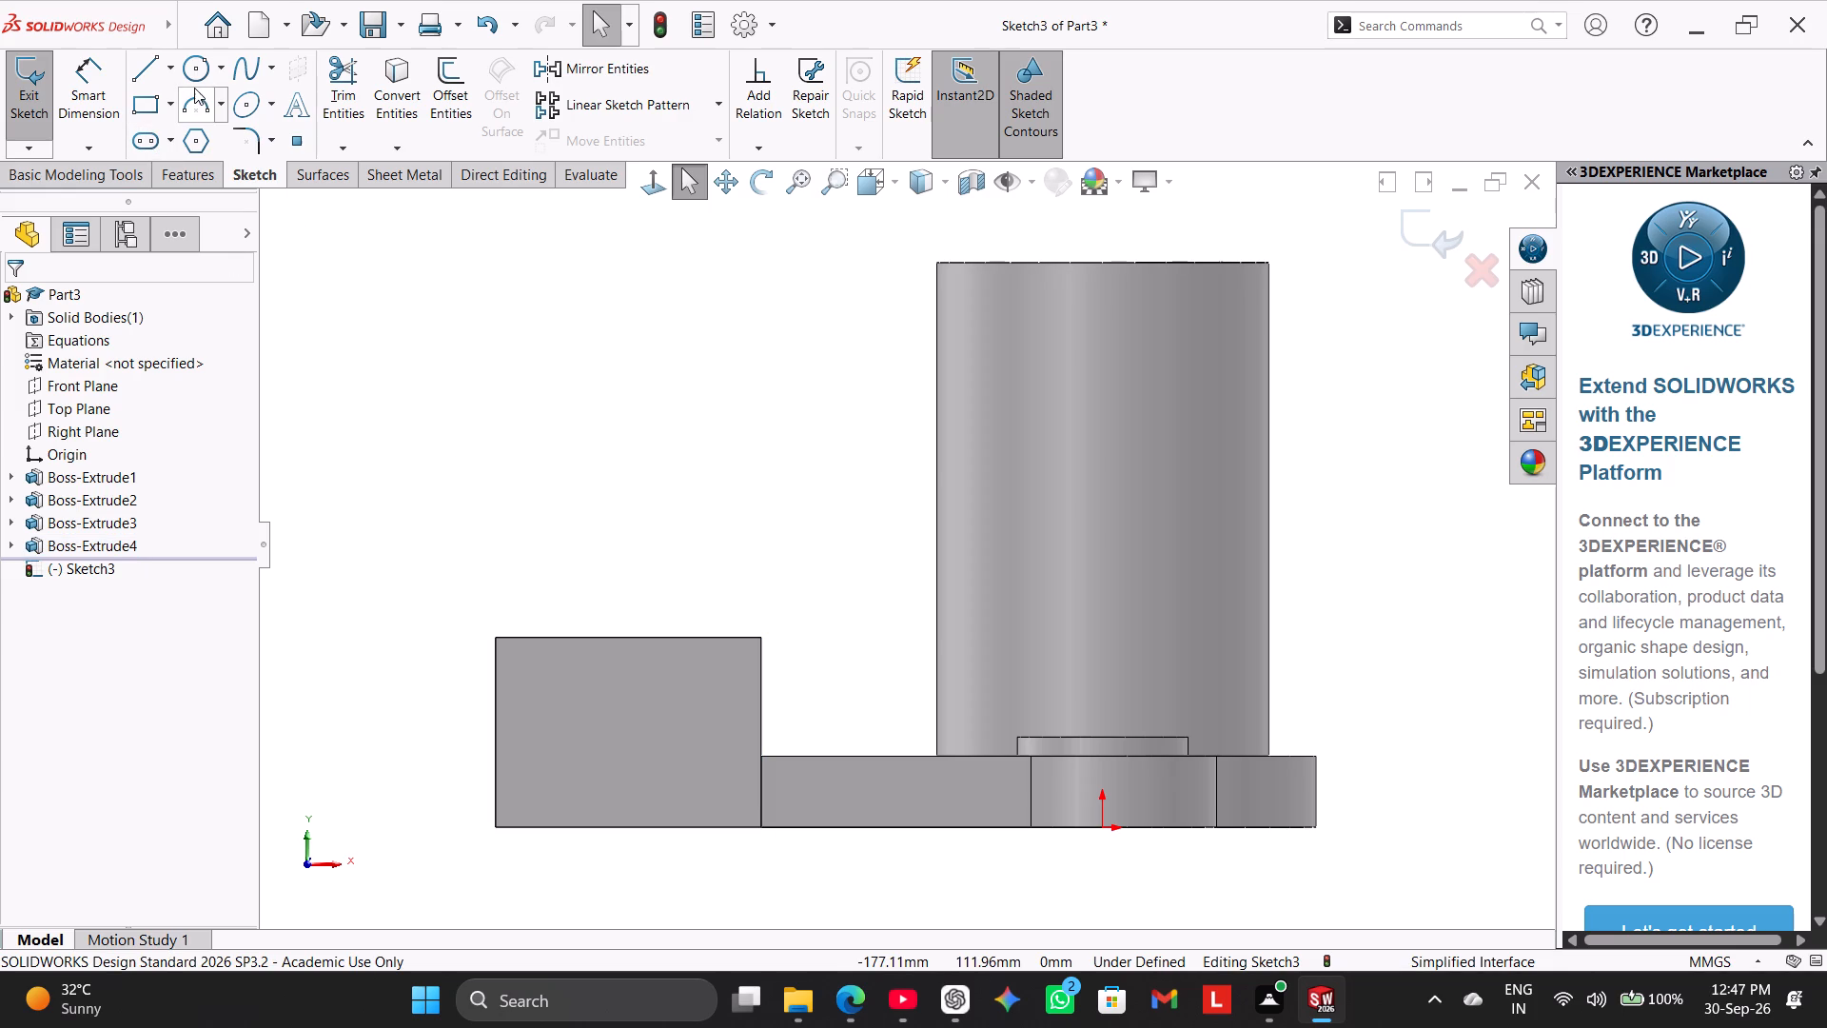
pyautogui.click(200, 101)
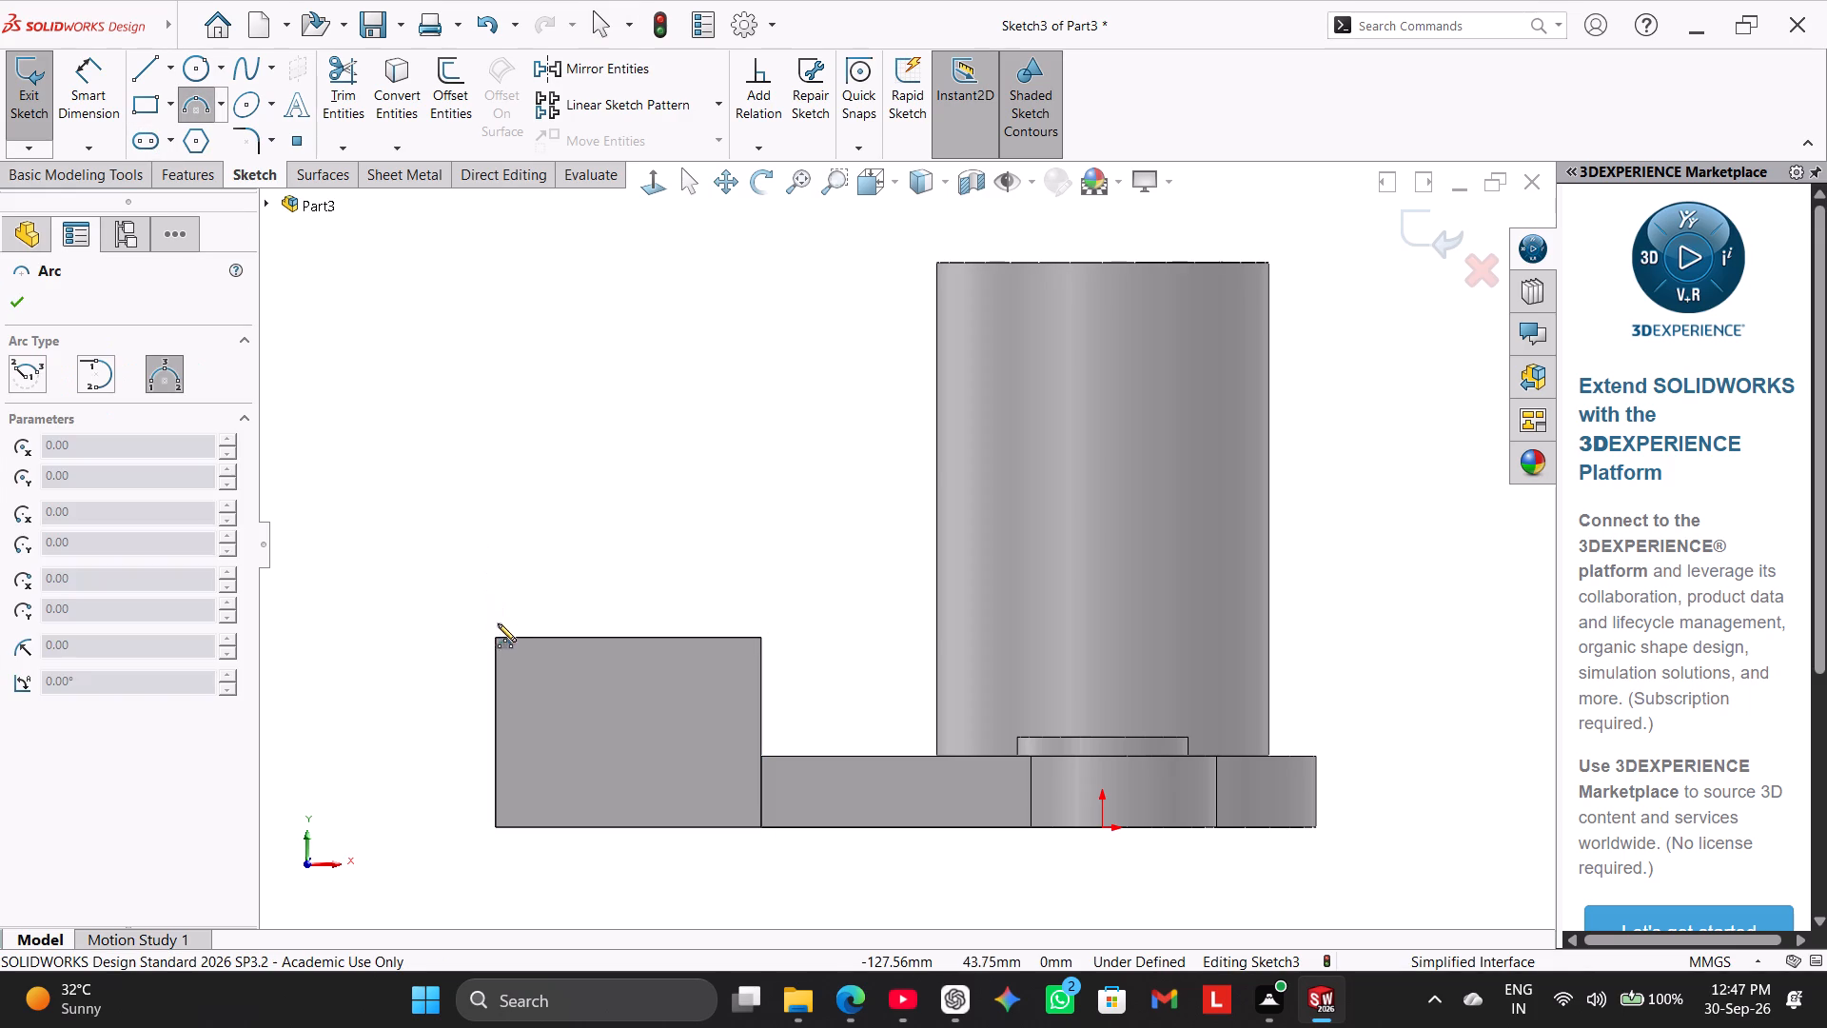
pyautogui.click(498, 640)
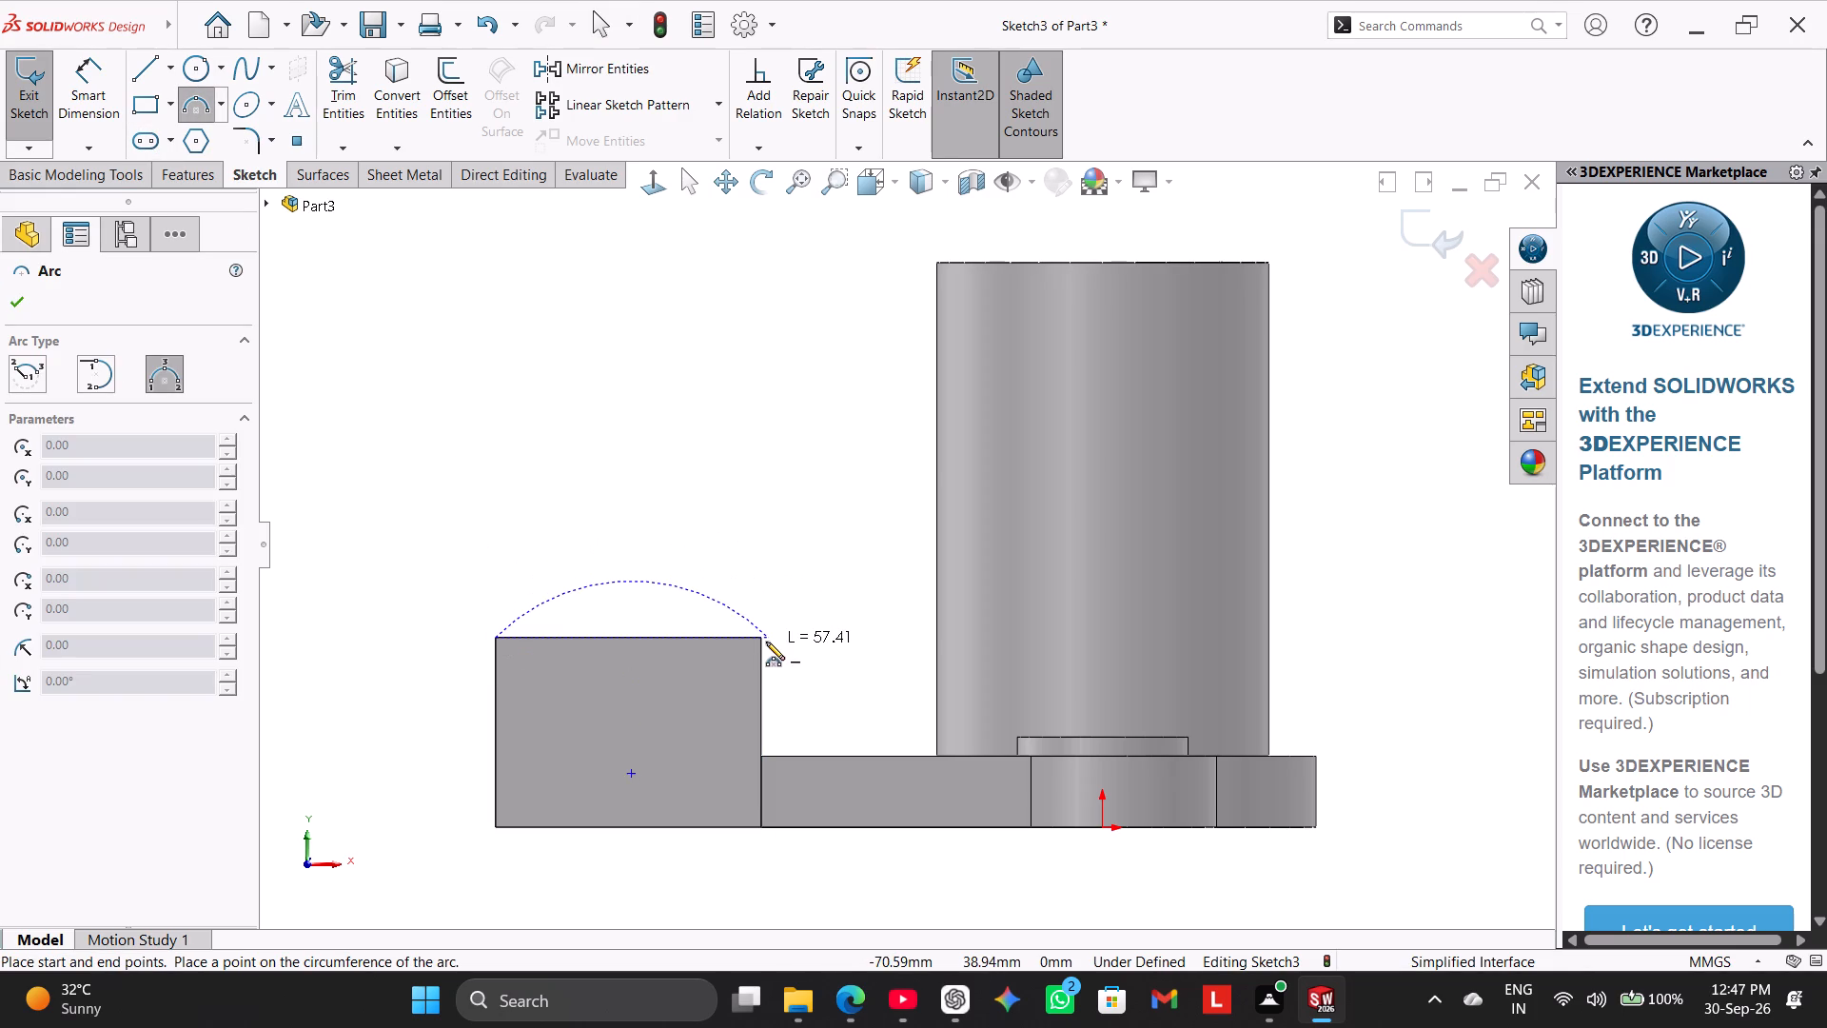
pyautogui.click(766, 642)
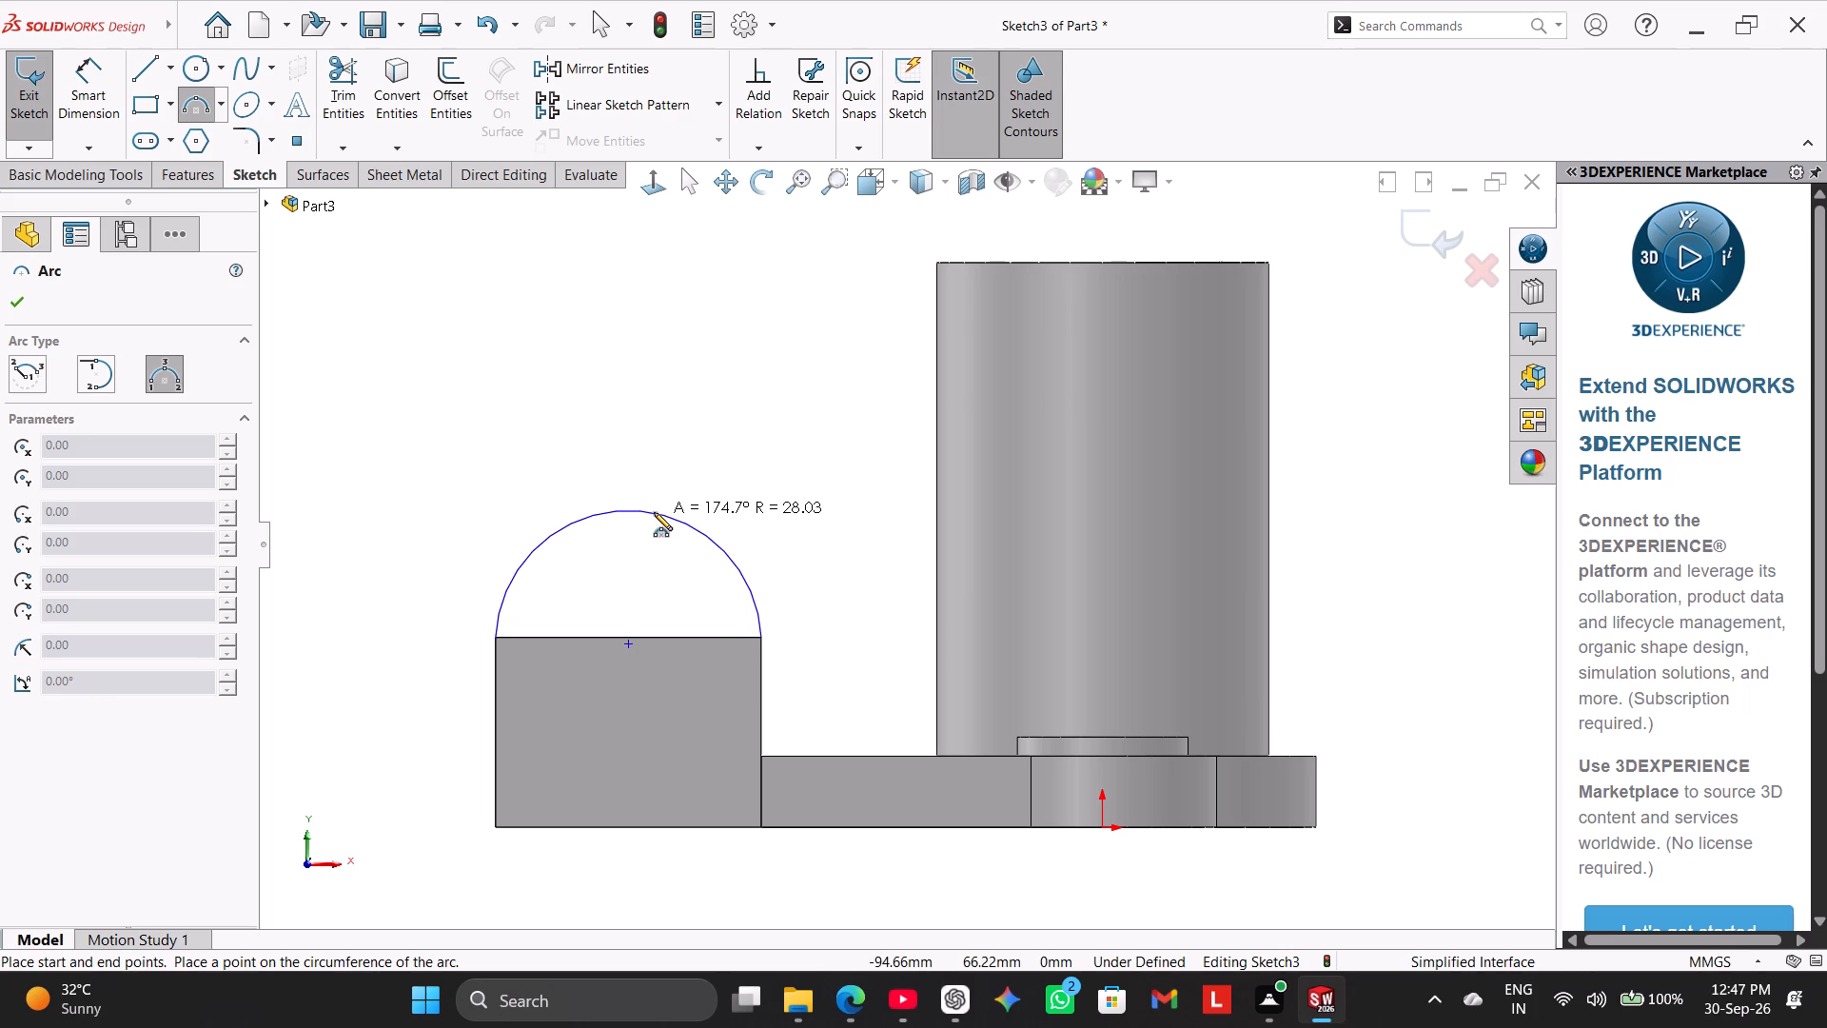
pyautogui.click(654, 512)
pyautogui.rightClick(568, 438)
pyautogui.click(601, 456)
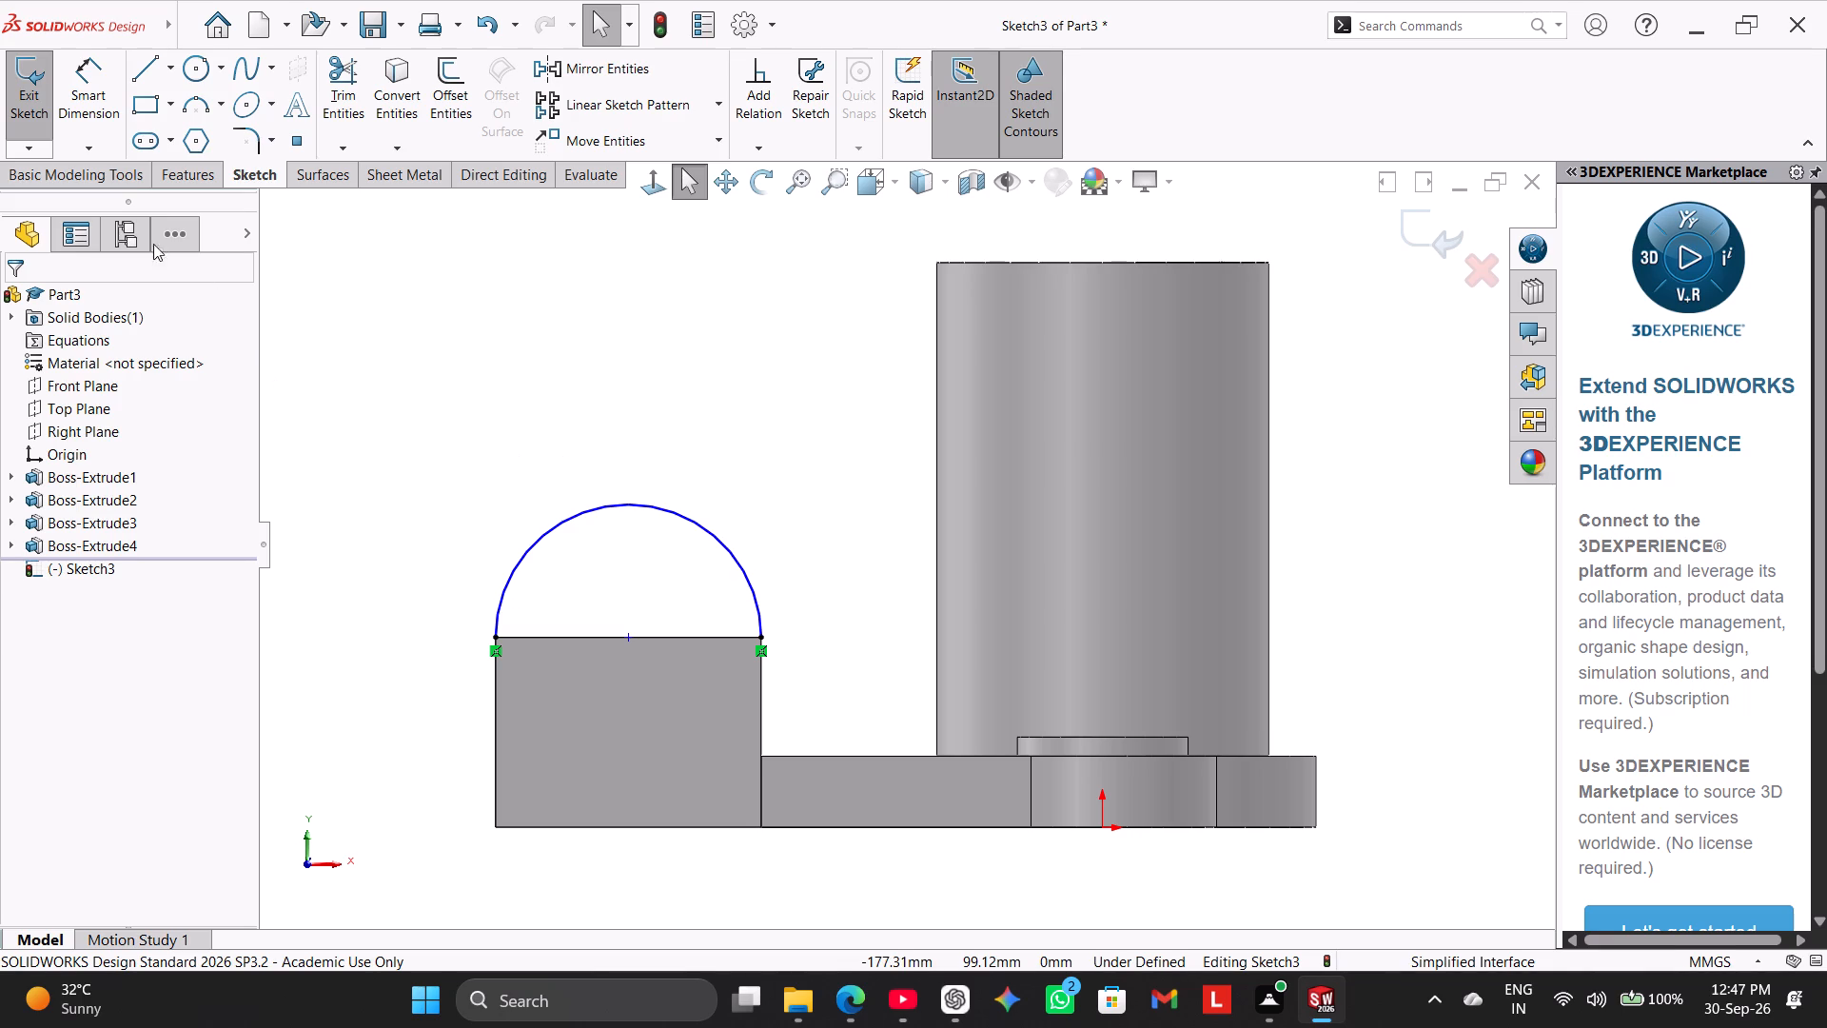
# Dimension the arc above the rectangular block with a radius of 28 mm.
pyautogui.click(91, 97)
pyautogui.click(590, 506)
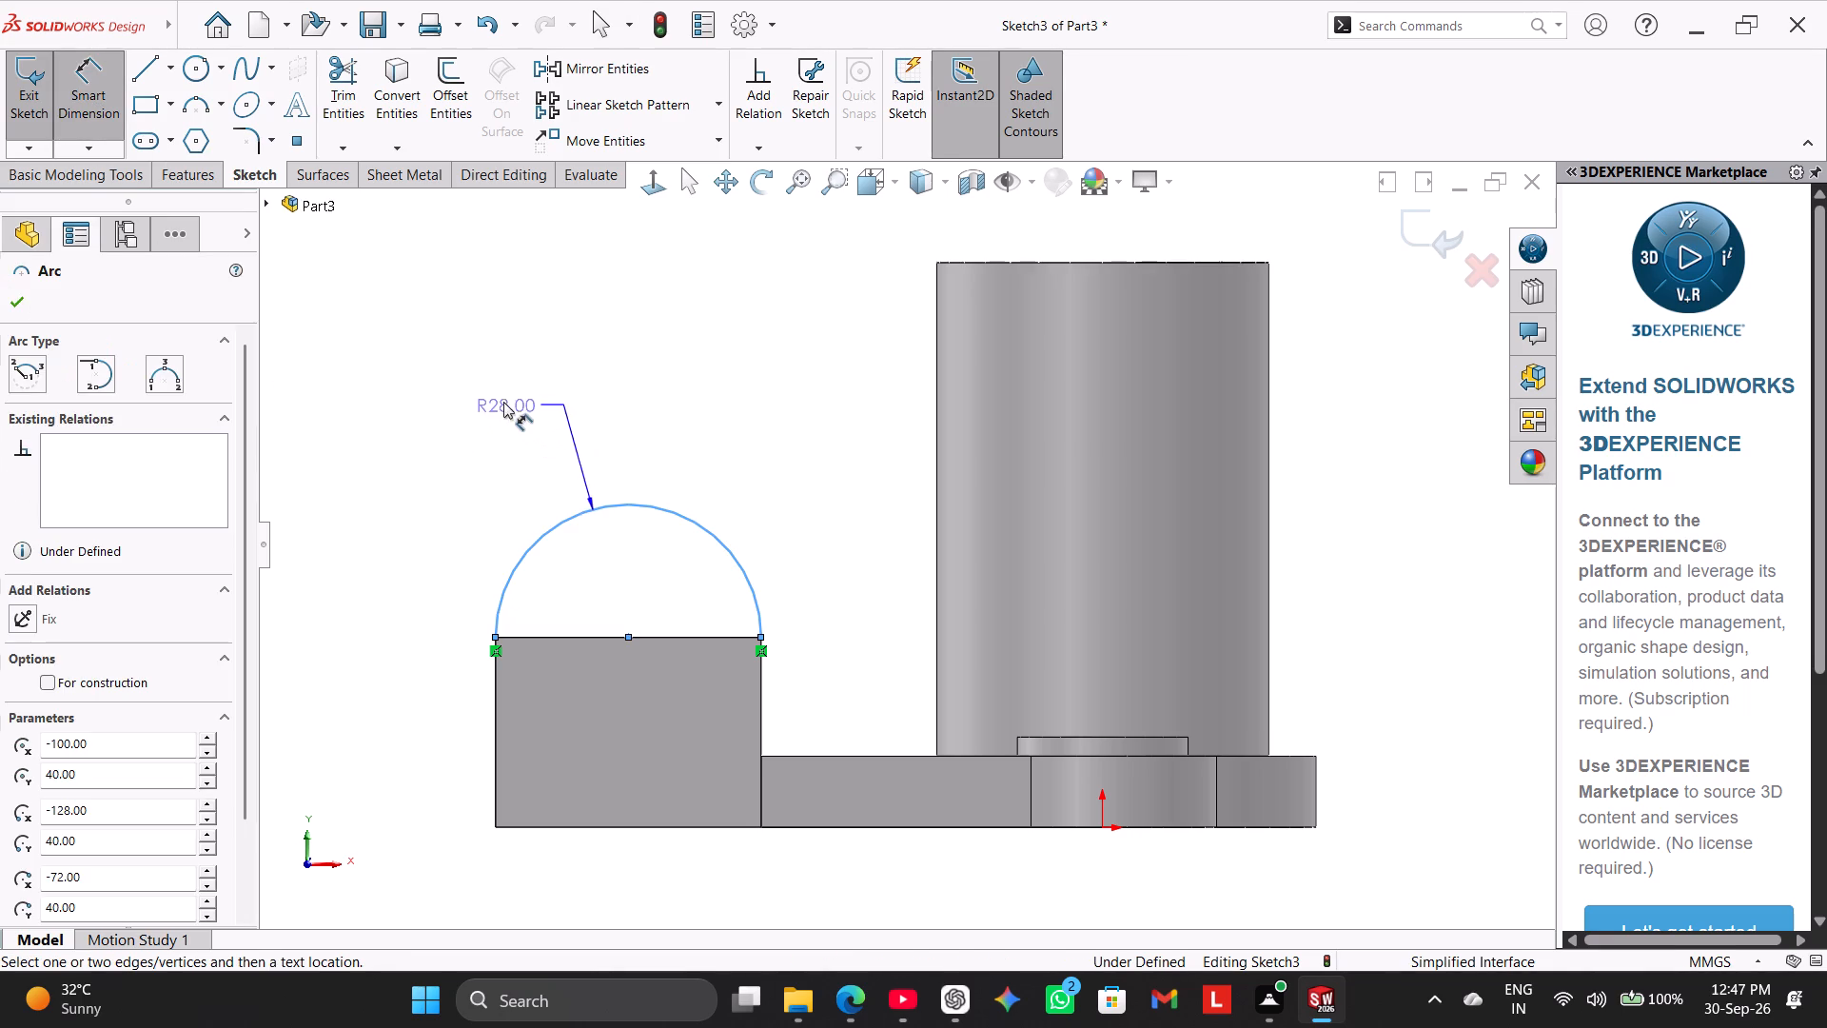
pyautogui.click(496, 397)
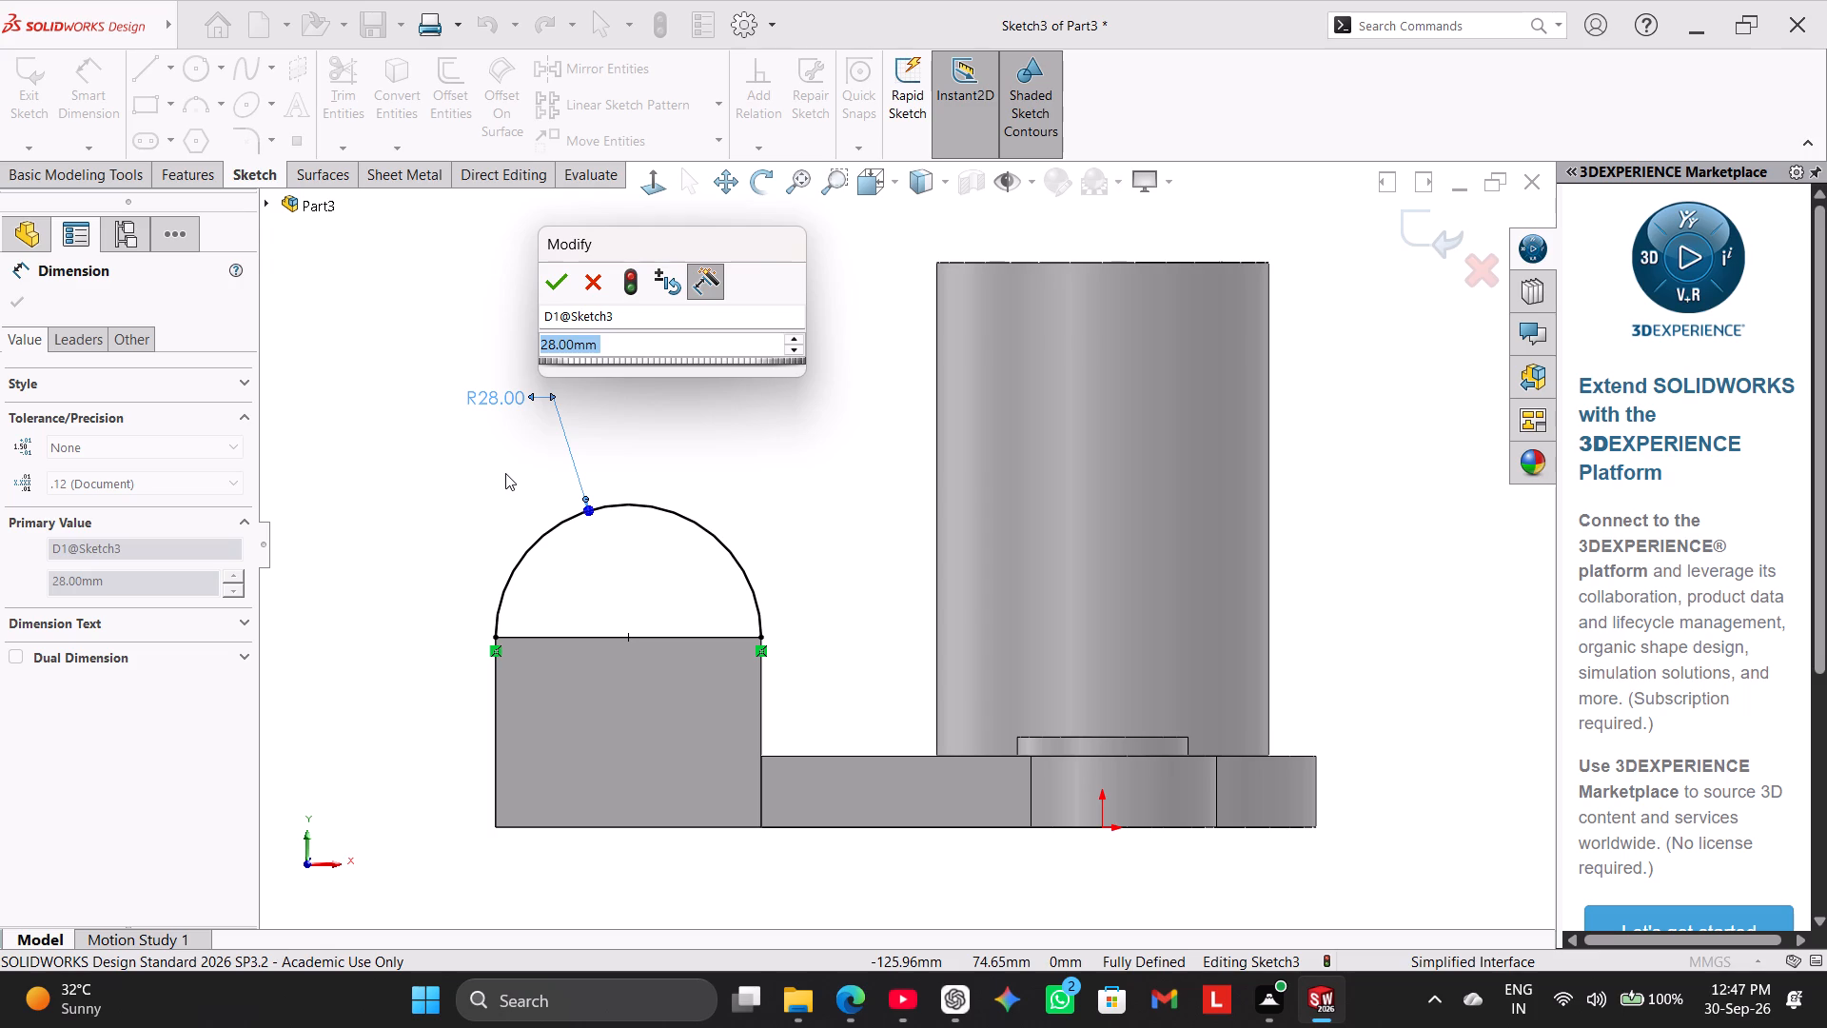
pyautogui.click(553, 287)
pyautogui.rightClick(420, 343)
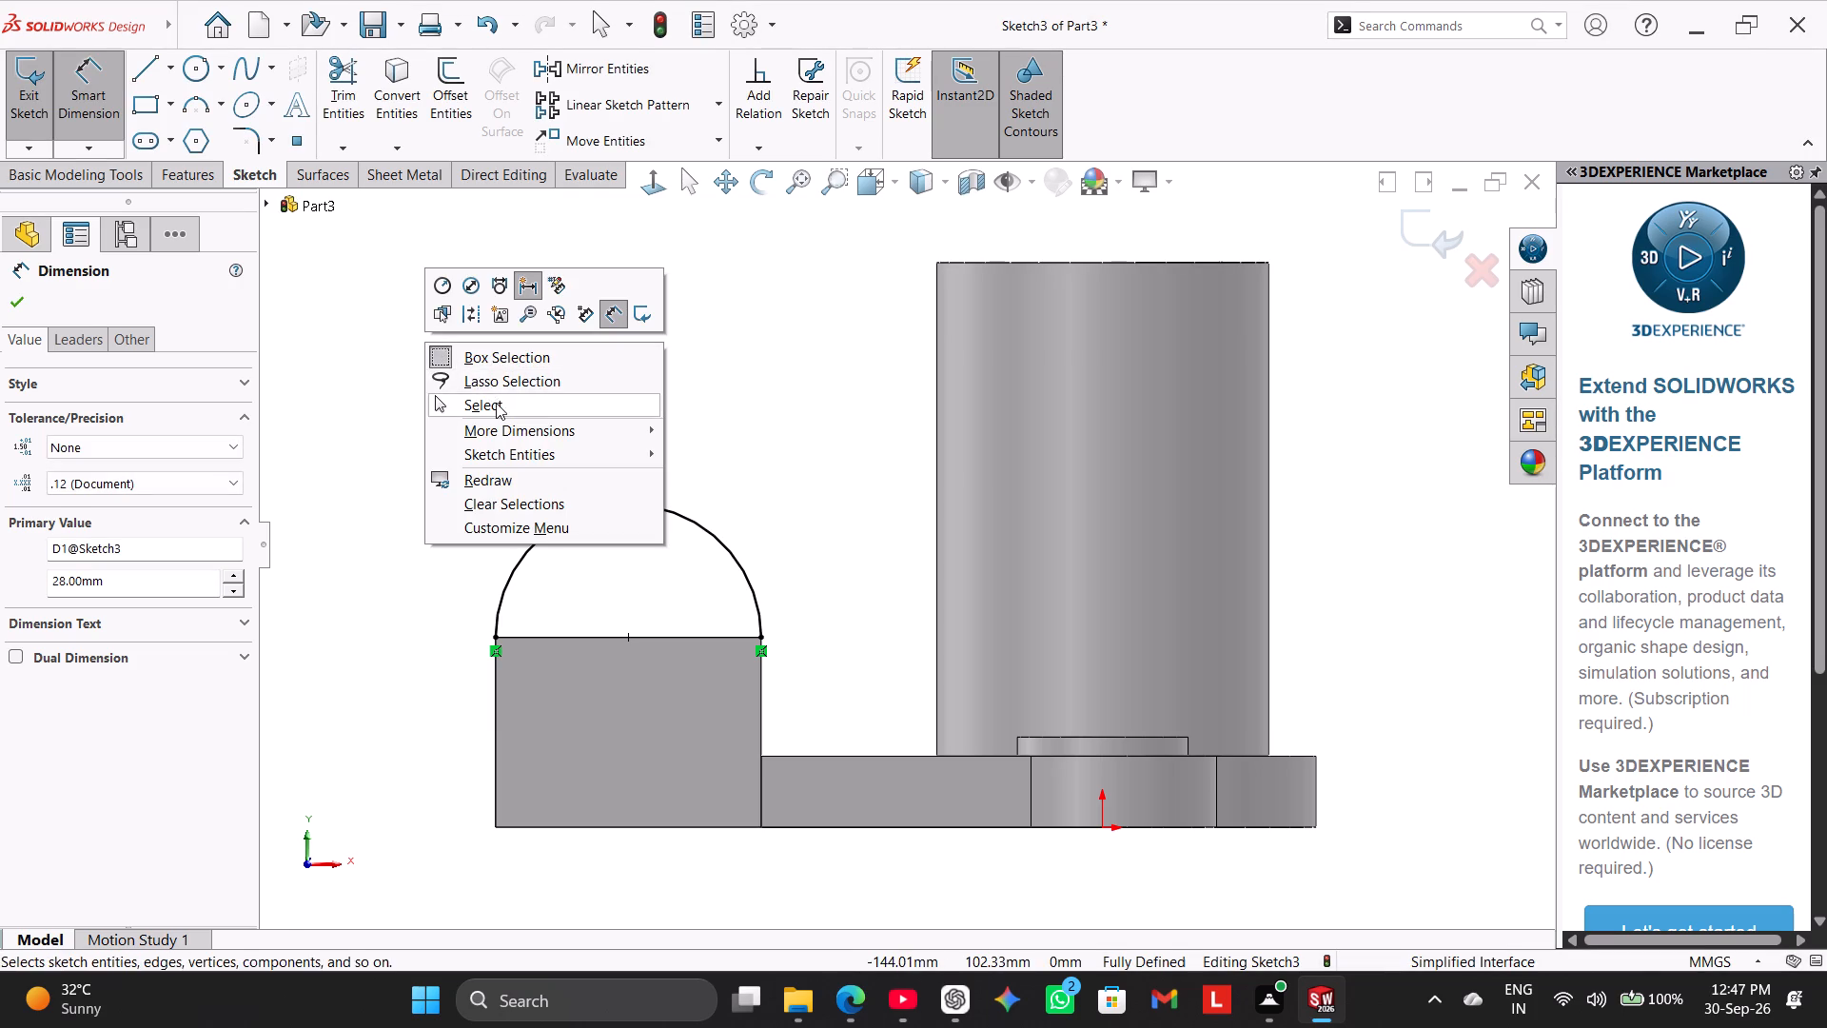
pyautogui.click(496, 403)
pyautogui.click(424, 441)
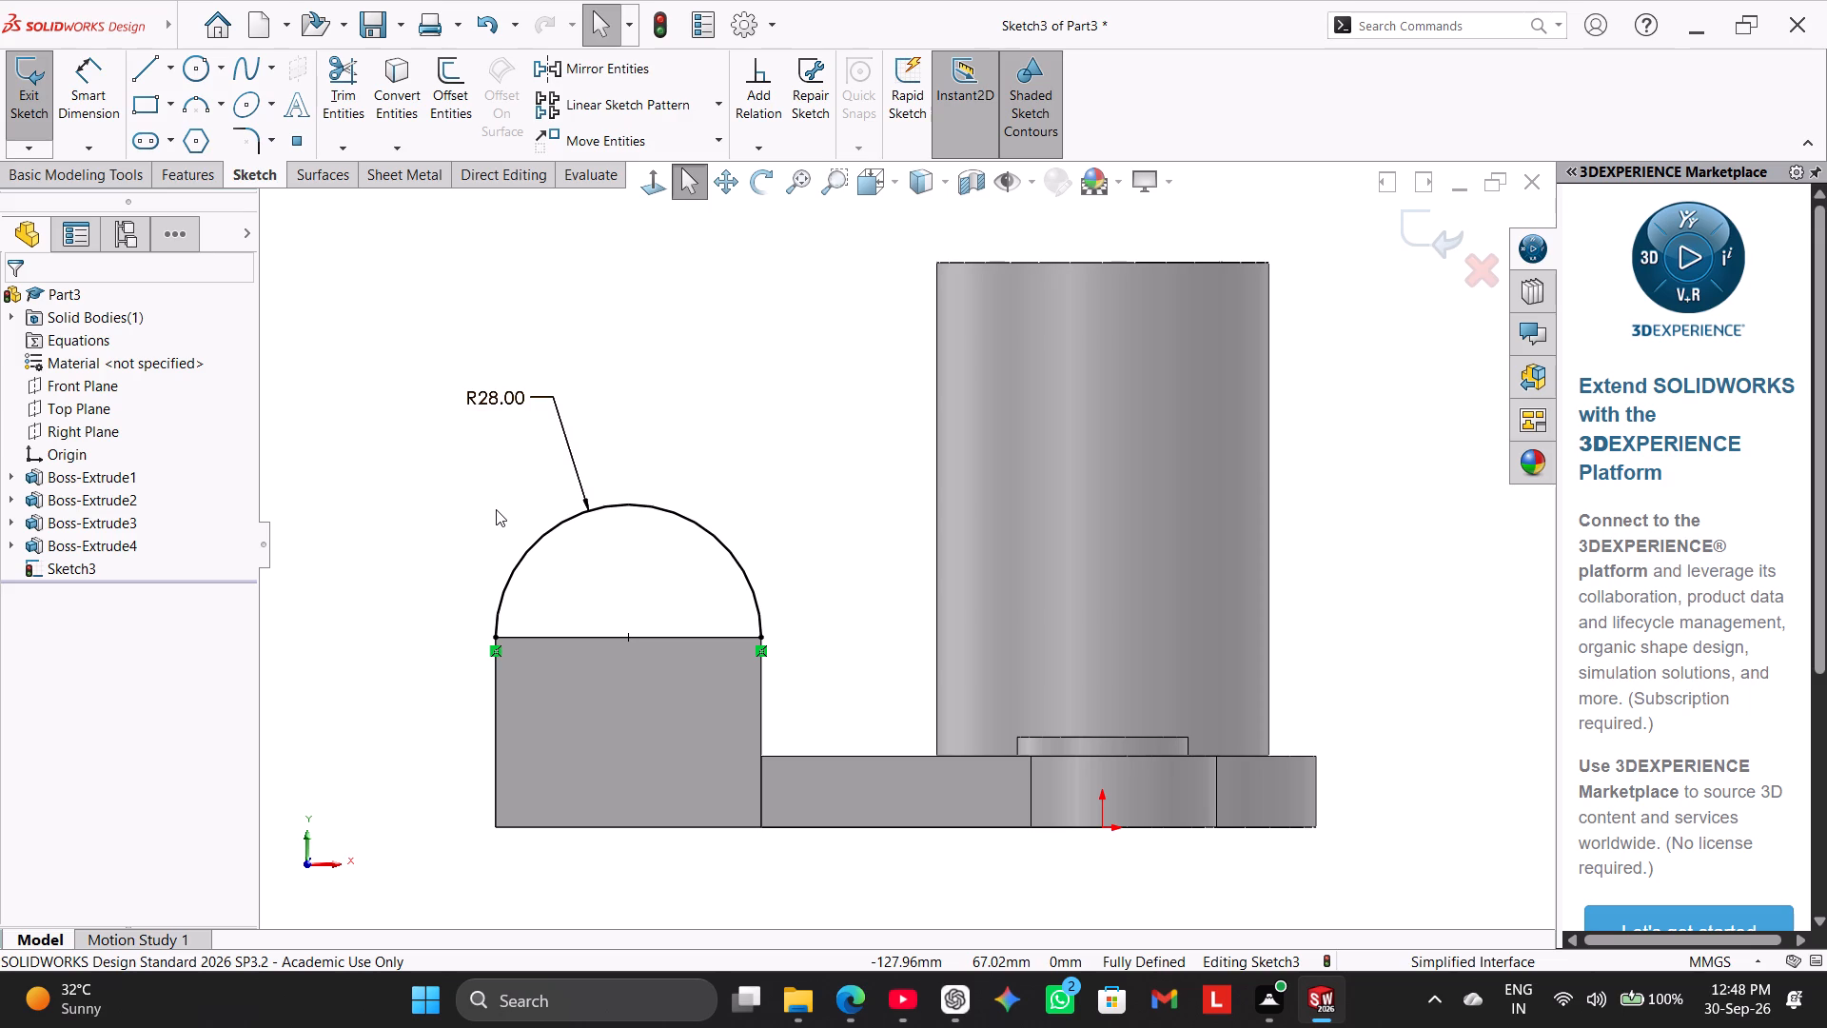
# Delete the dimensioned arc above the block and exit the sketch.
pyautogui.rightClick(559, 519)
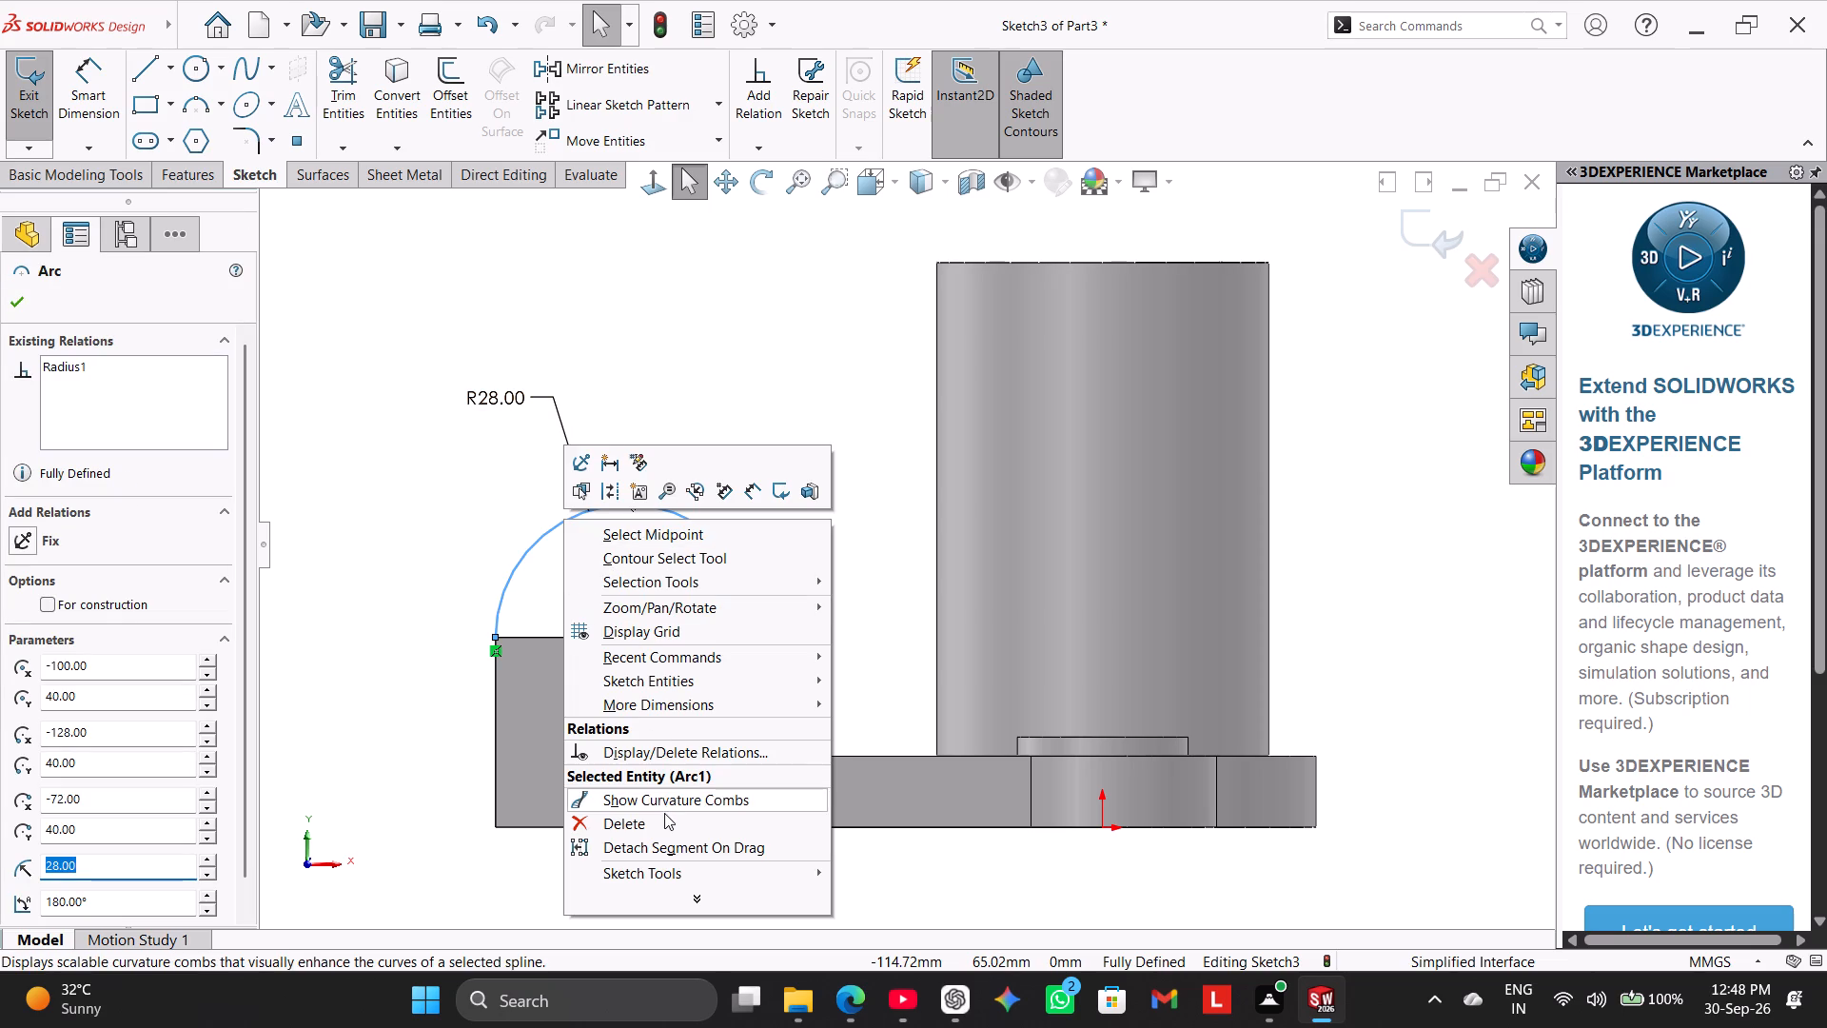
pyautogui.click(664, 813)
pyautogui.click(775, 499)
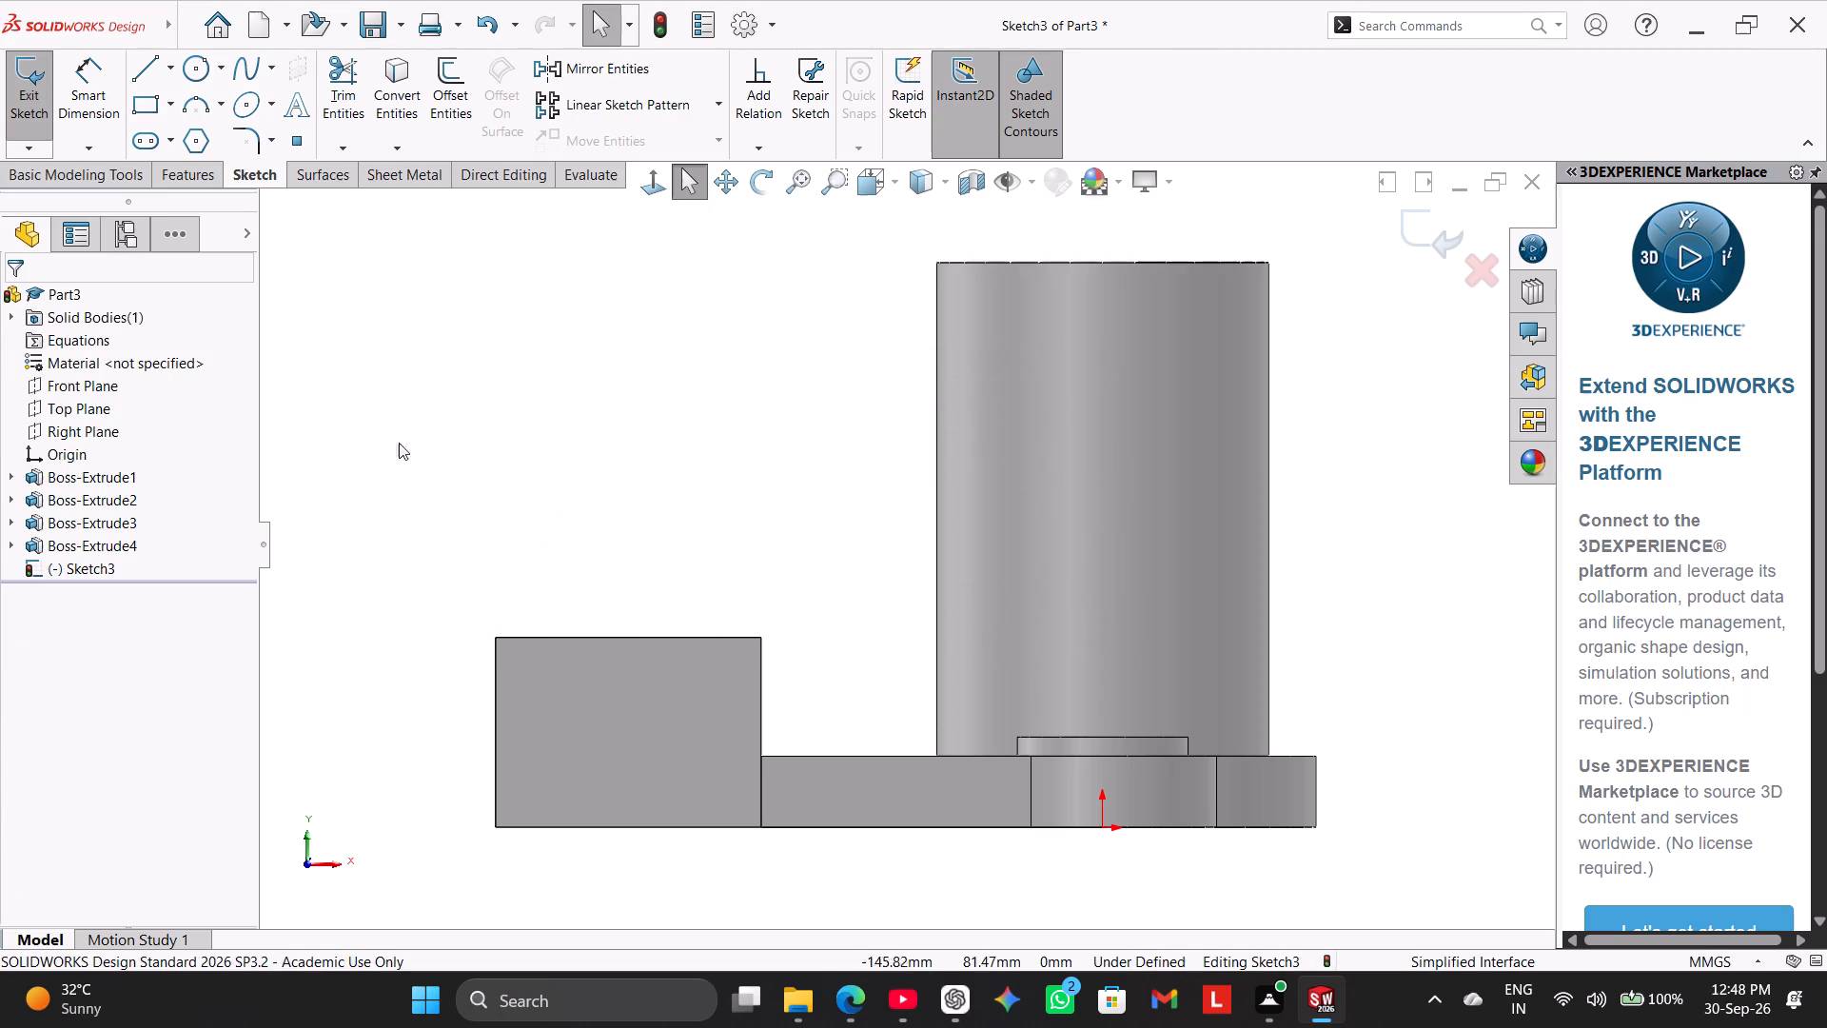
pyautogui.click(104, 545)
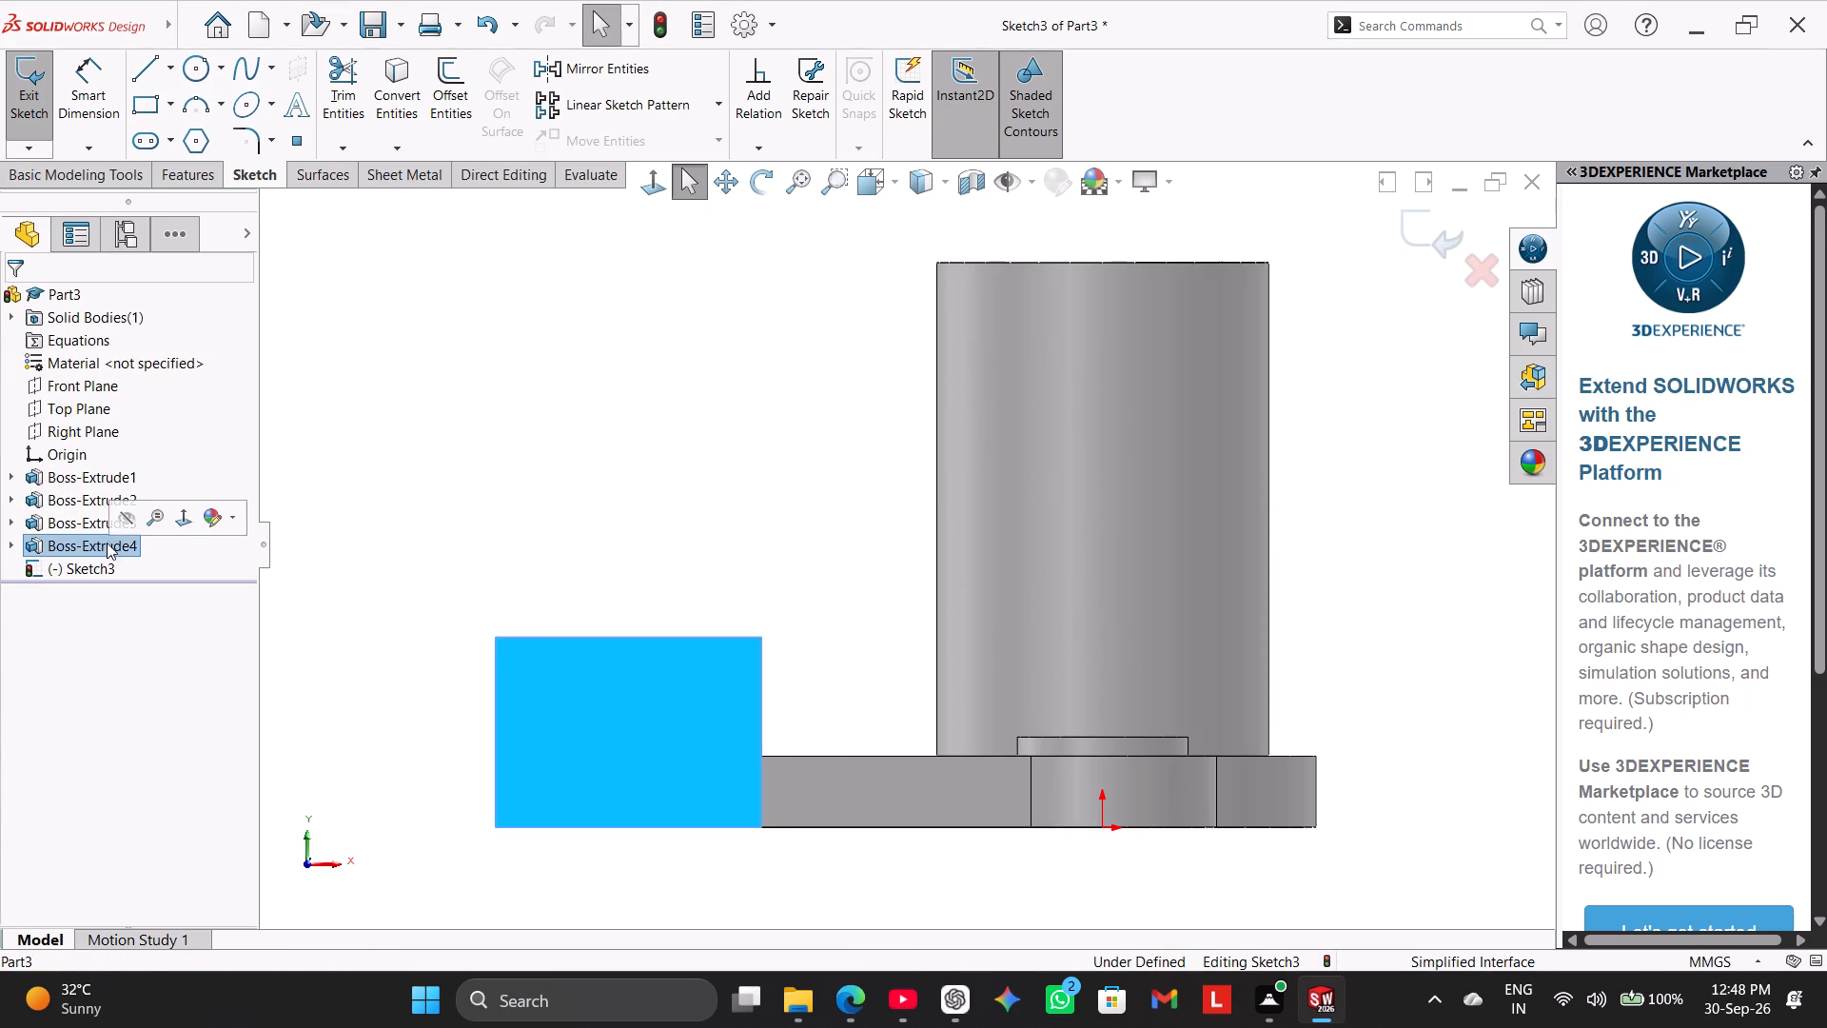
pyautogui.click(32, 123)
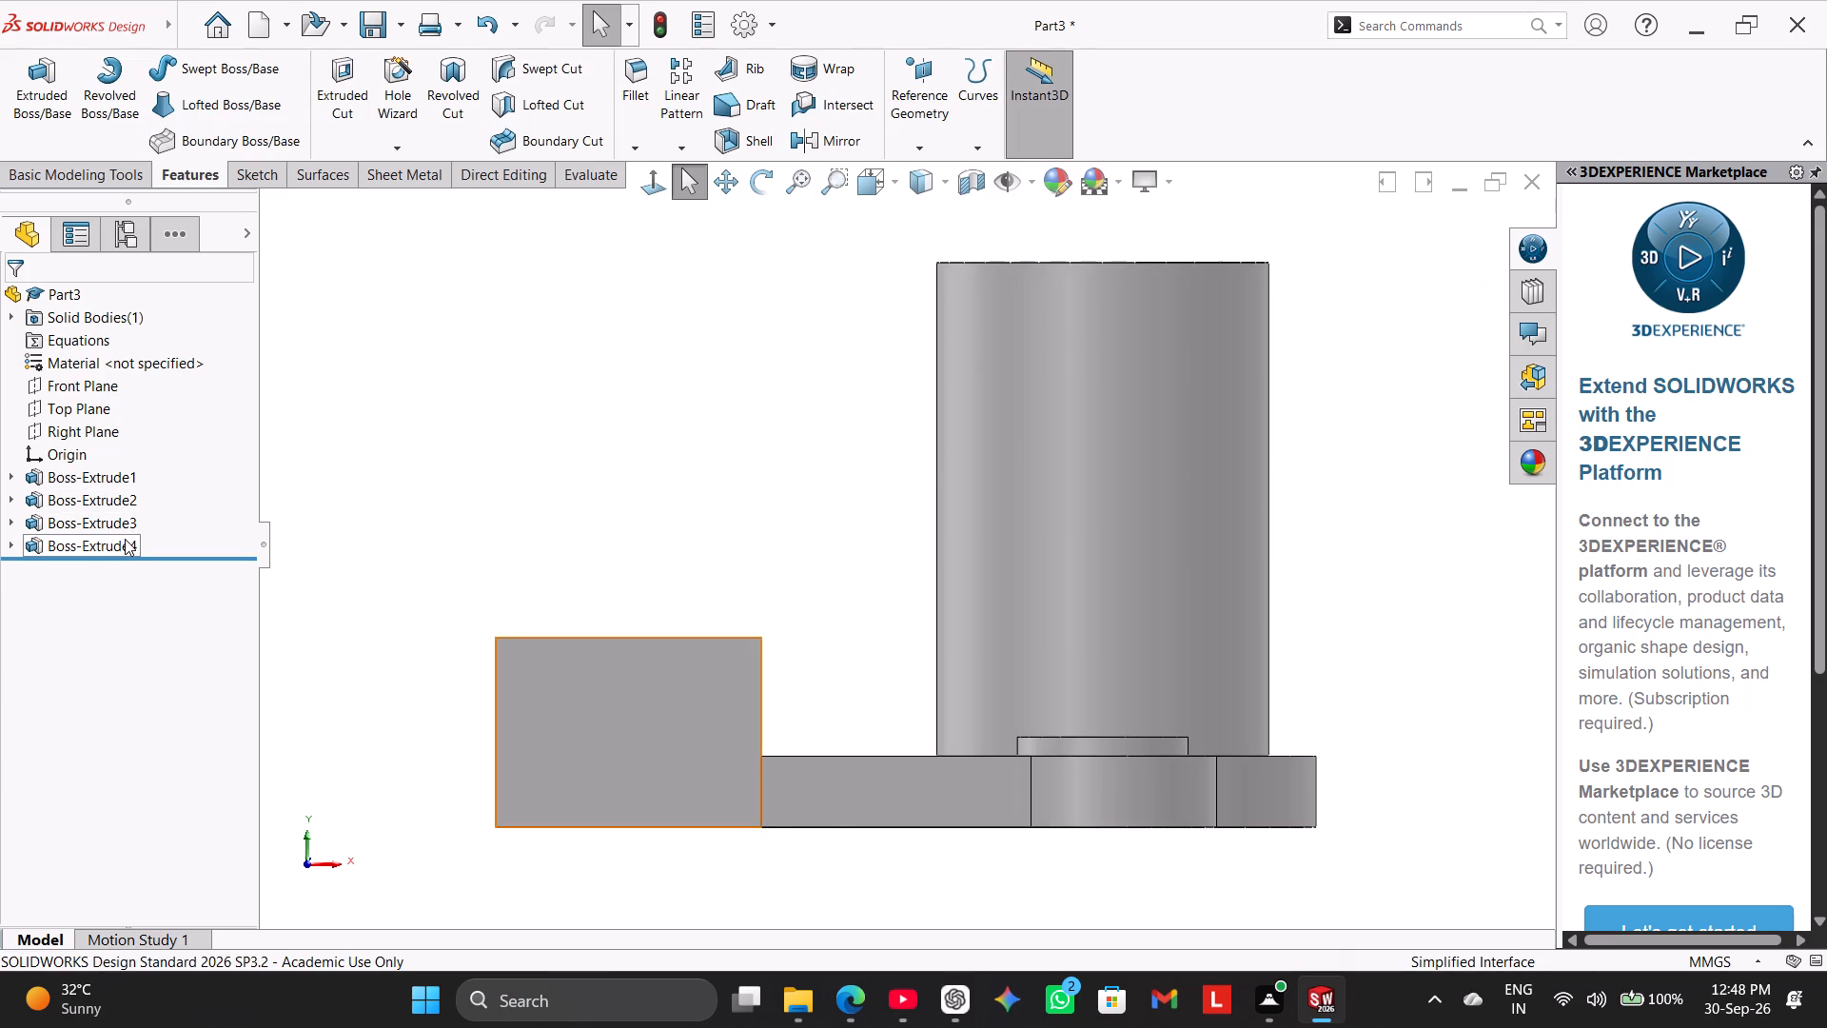
# Edit the rectangular block's extrusion, adding 28 mm to its depth for a total of 68 mm.
pyautogui.click(125, 539)
pyautogui.click(138, 481)
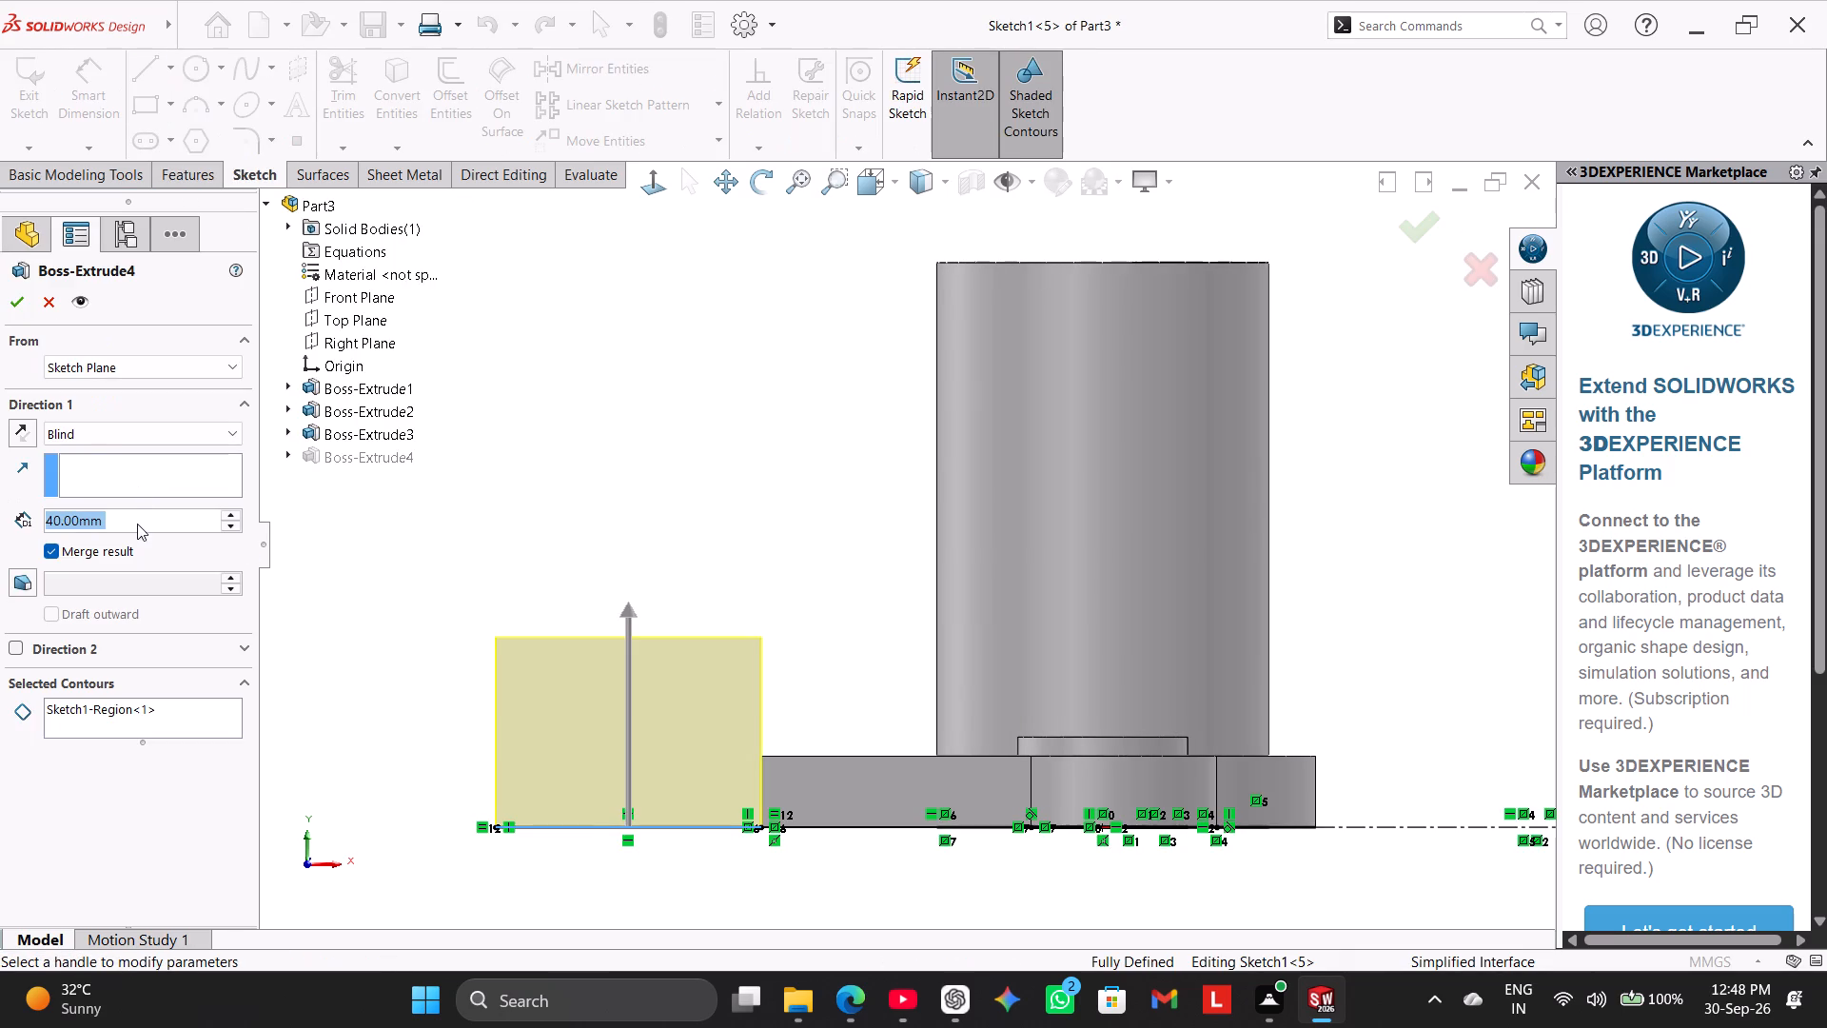
pyautogui.click(137, 524)
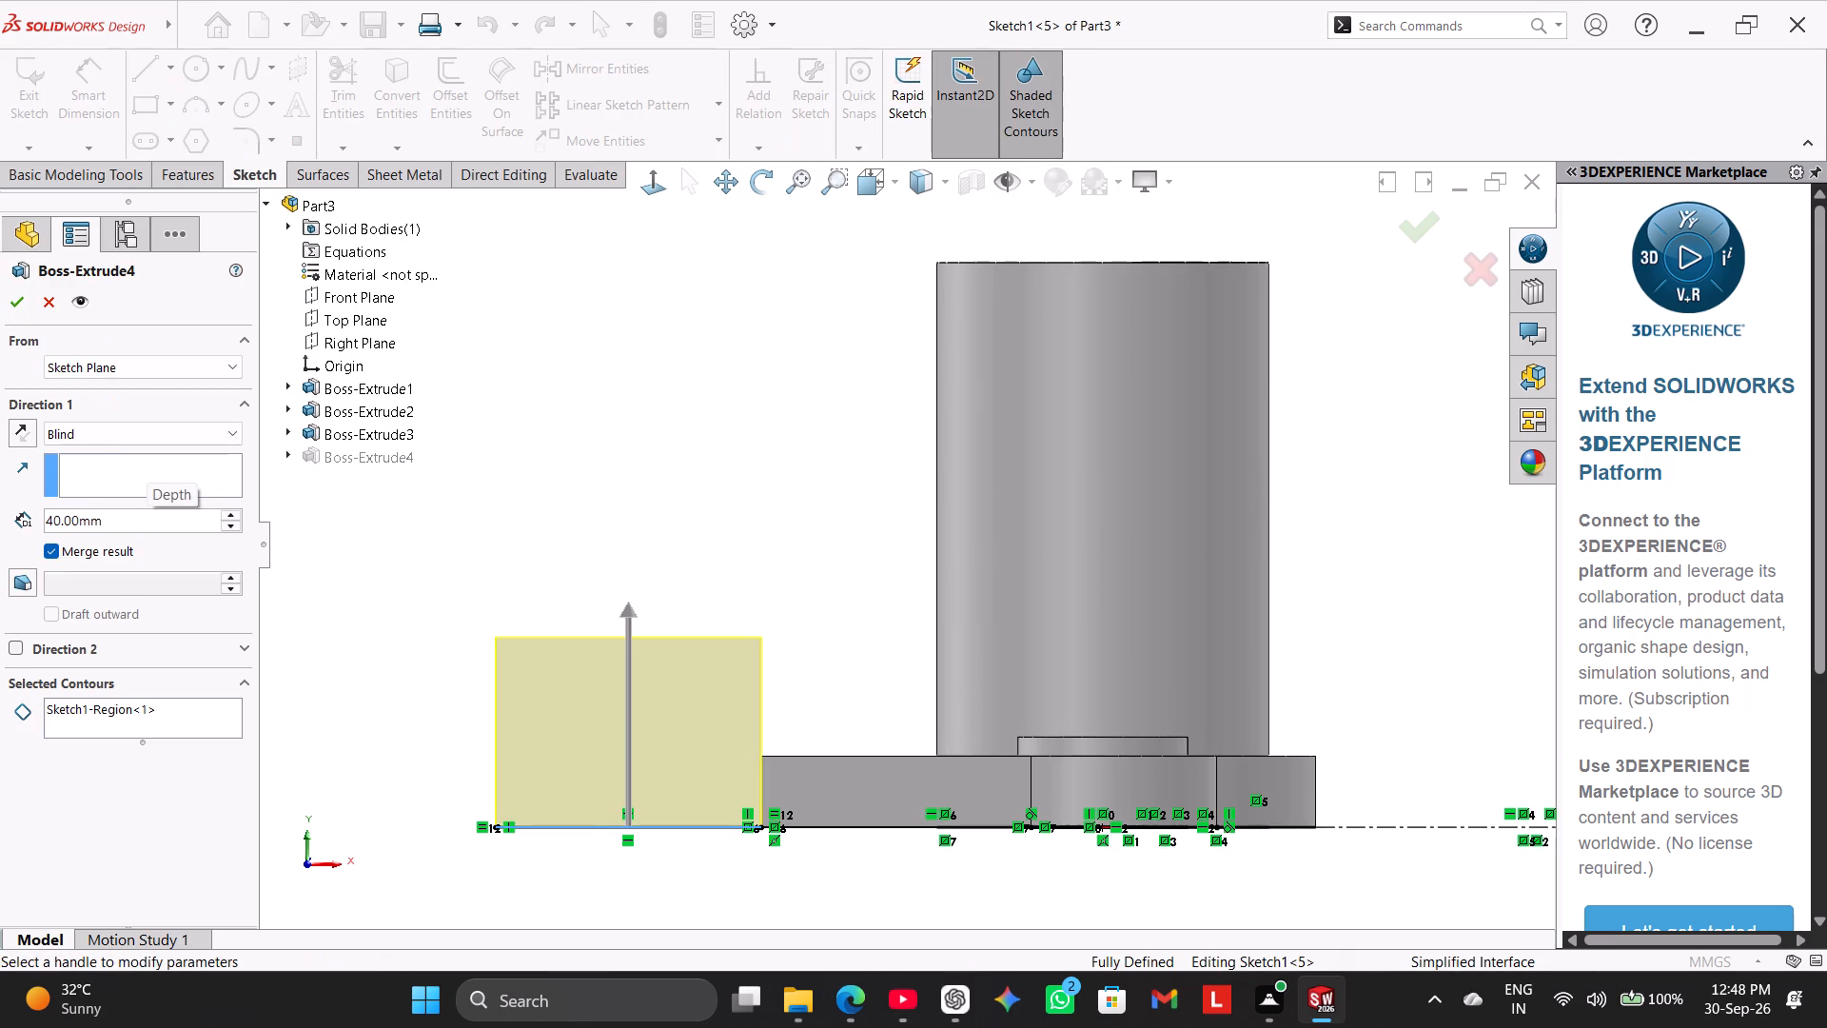
pyautogui.write('+28')
pyautogui.press('Return')
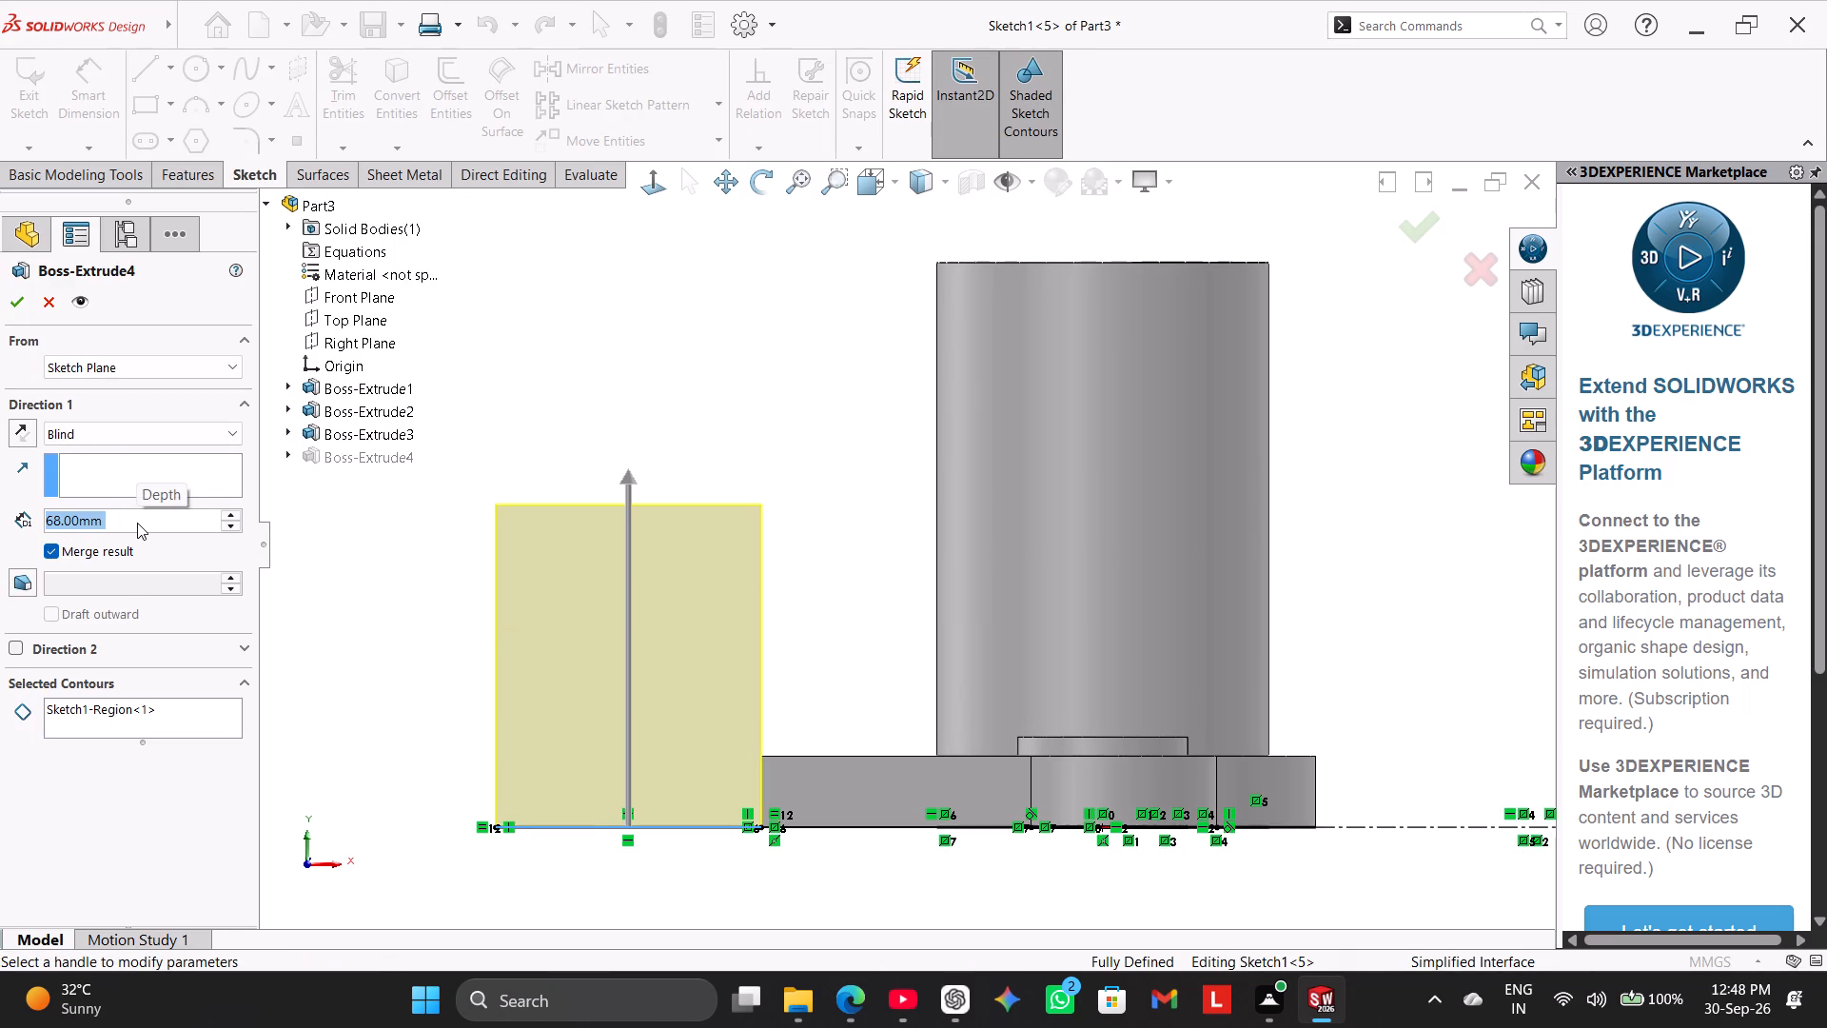
pyautogui.click(20, 302)
pyautogui.click(379, 598)
# Apply a full round fillet to the block, with its top as centre face and its outer end and cylinder-facing faces as sides.
pyautogui.moveTo(518, 316); pyautogui.dragTo(556, 412, button='middle')
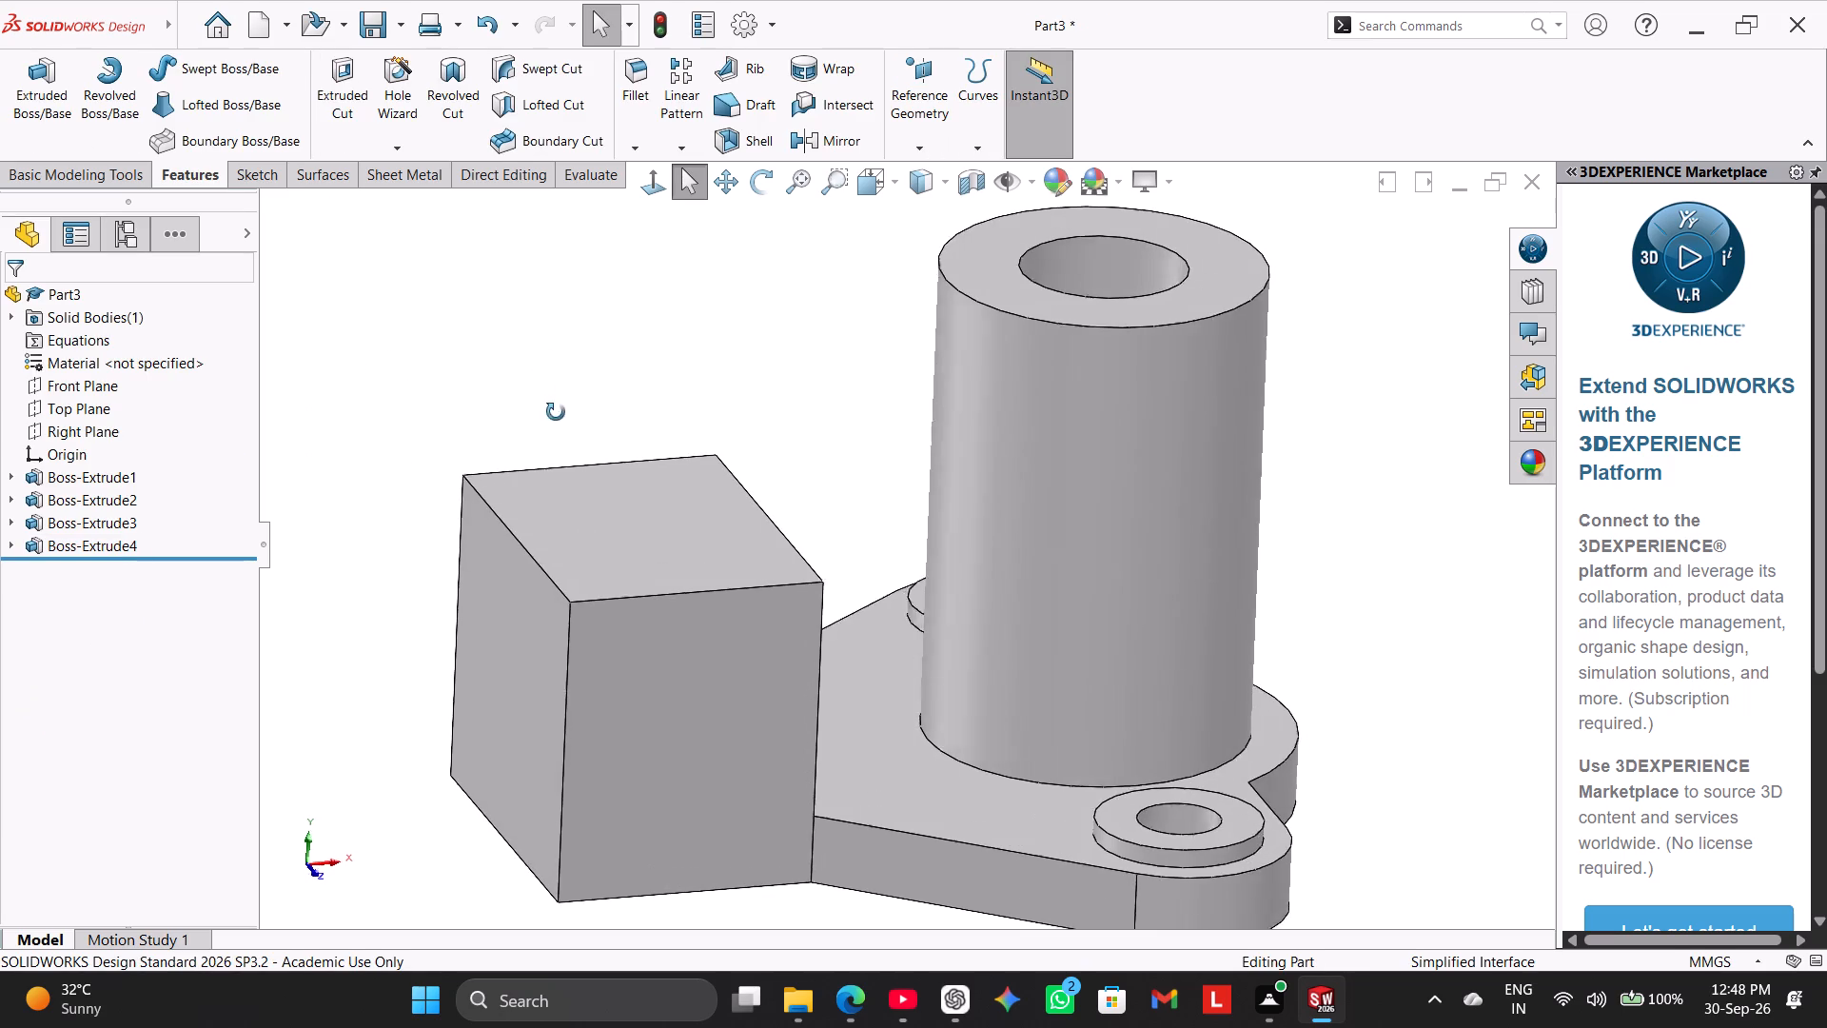
pyautogui.moveTo(556, 412); pyautogui.dragTo(557, 412, button='middle')
pyautogui.click(632, 102)
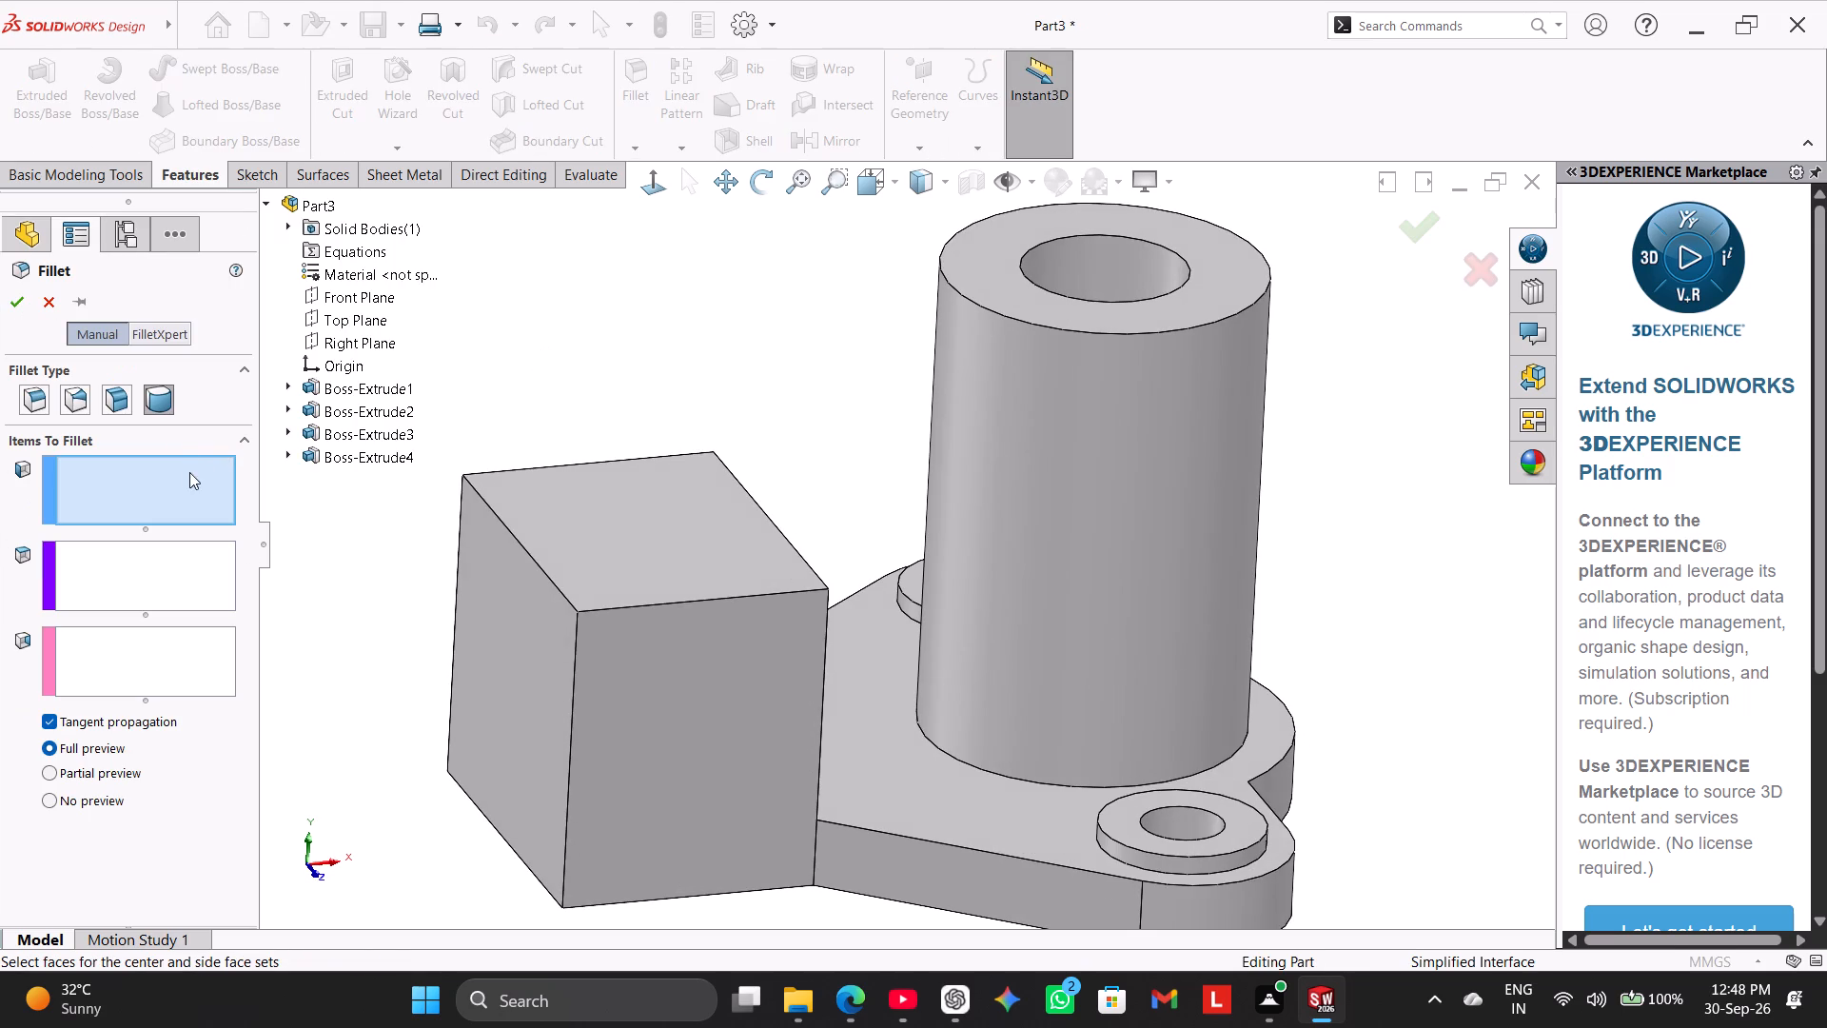
pyautogui.click(521, 602)
pyautogui.scroll(-1, 708, 416)
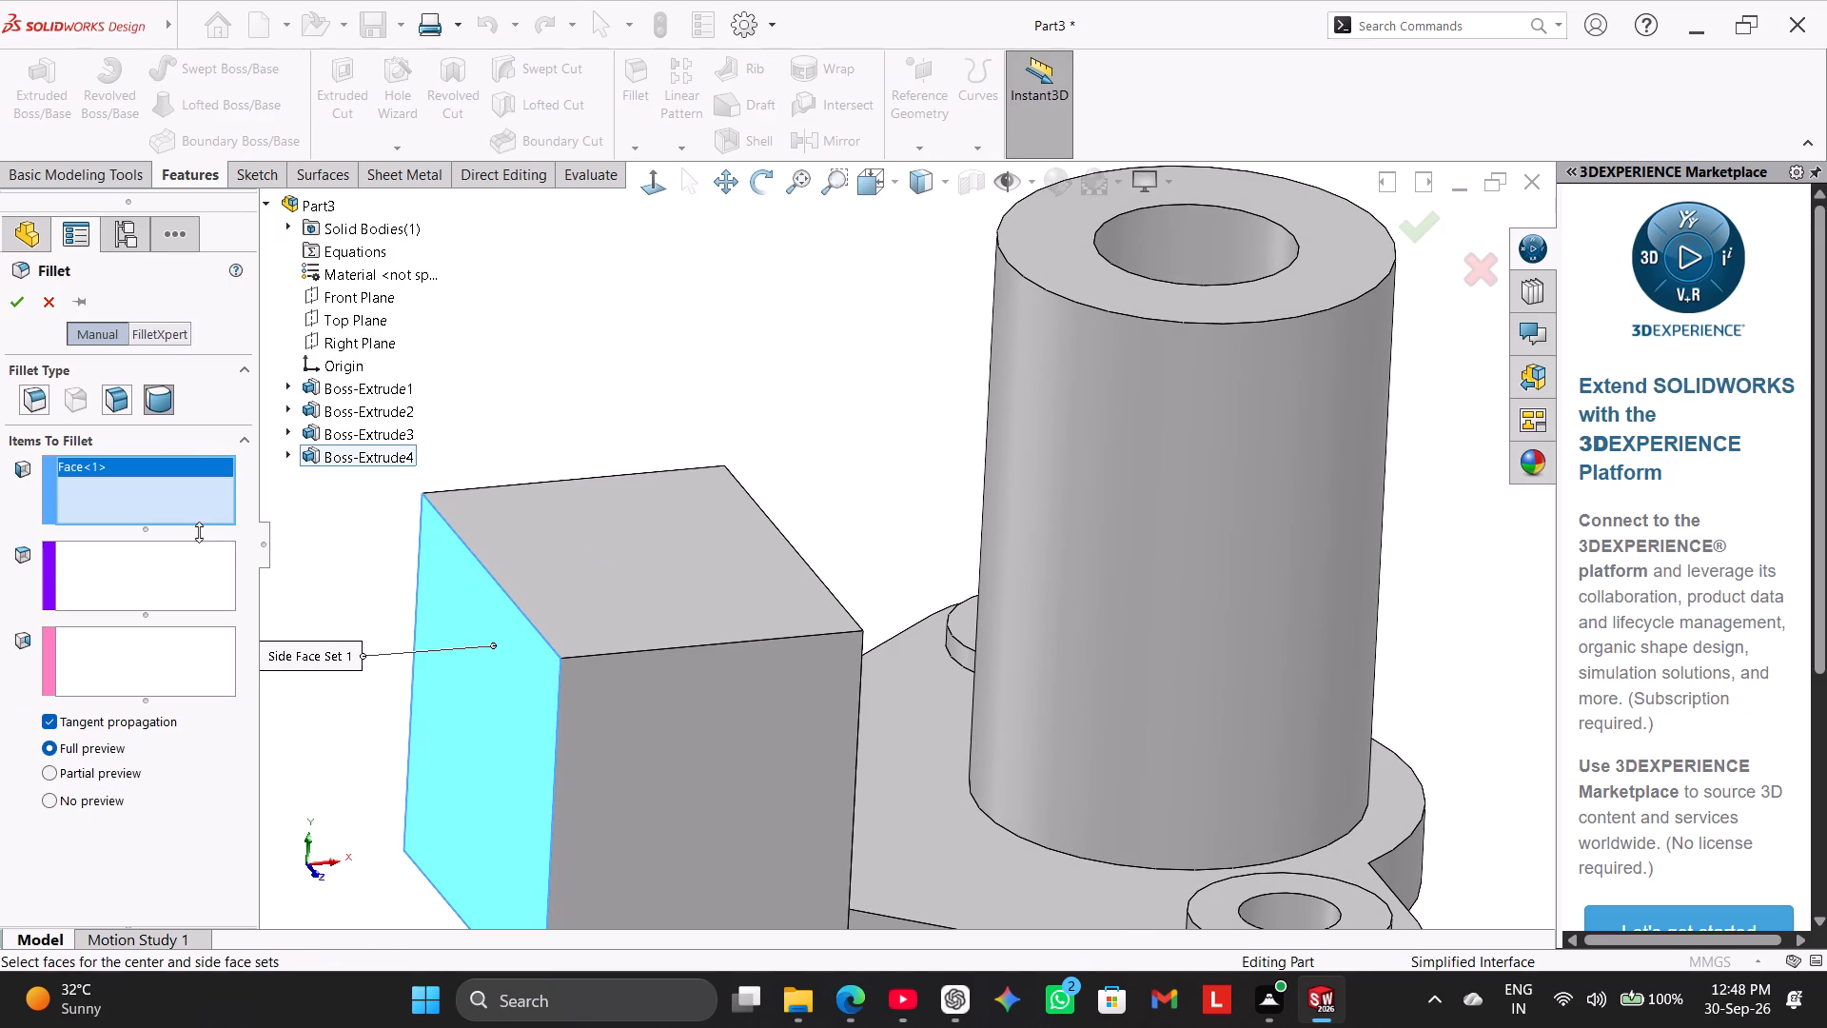
pyautogui.moveTo(191, 575); pyautogui.dragTo(214, 584)
pyautogui.click(614, 568)
pyautogui.moveTo(738, 437); pyautogui.dragTo(658, 486, button='middle')
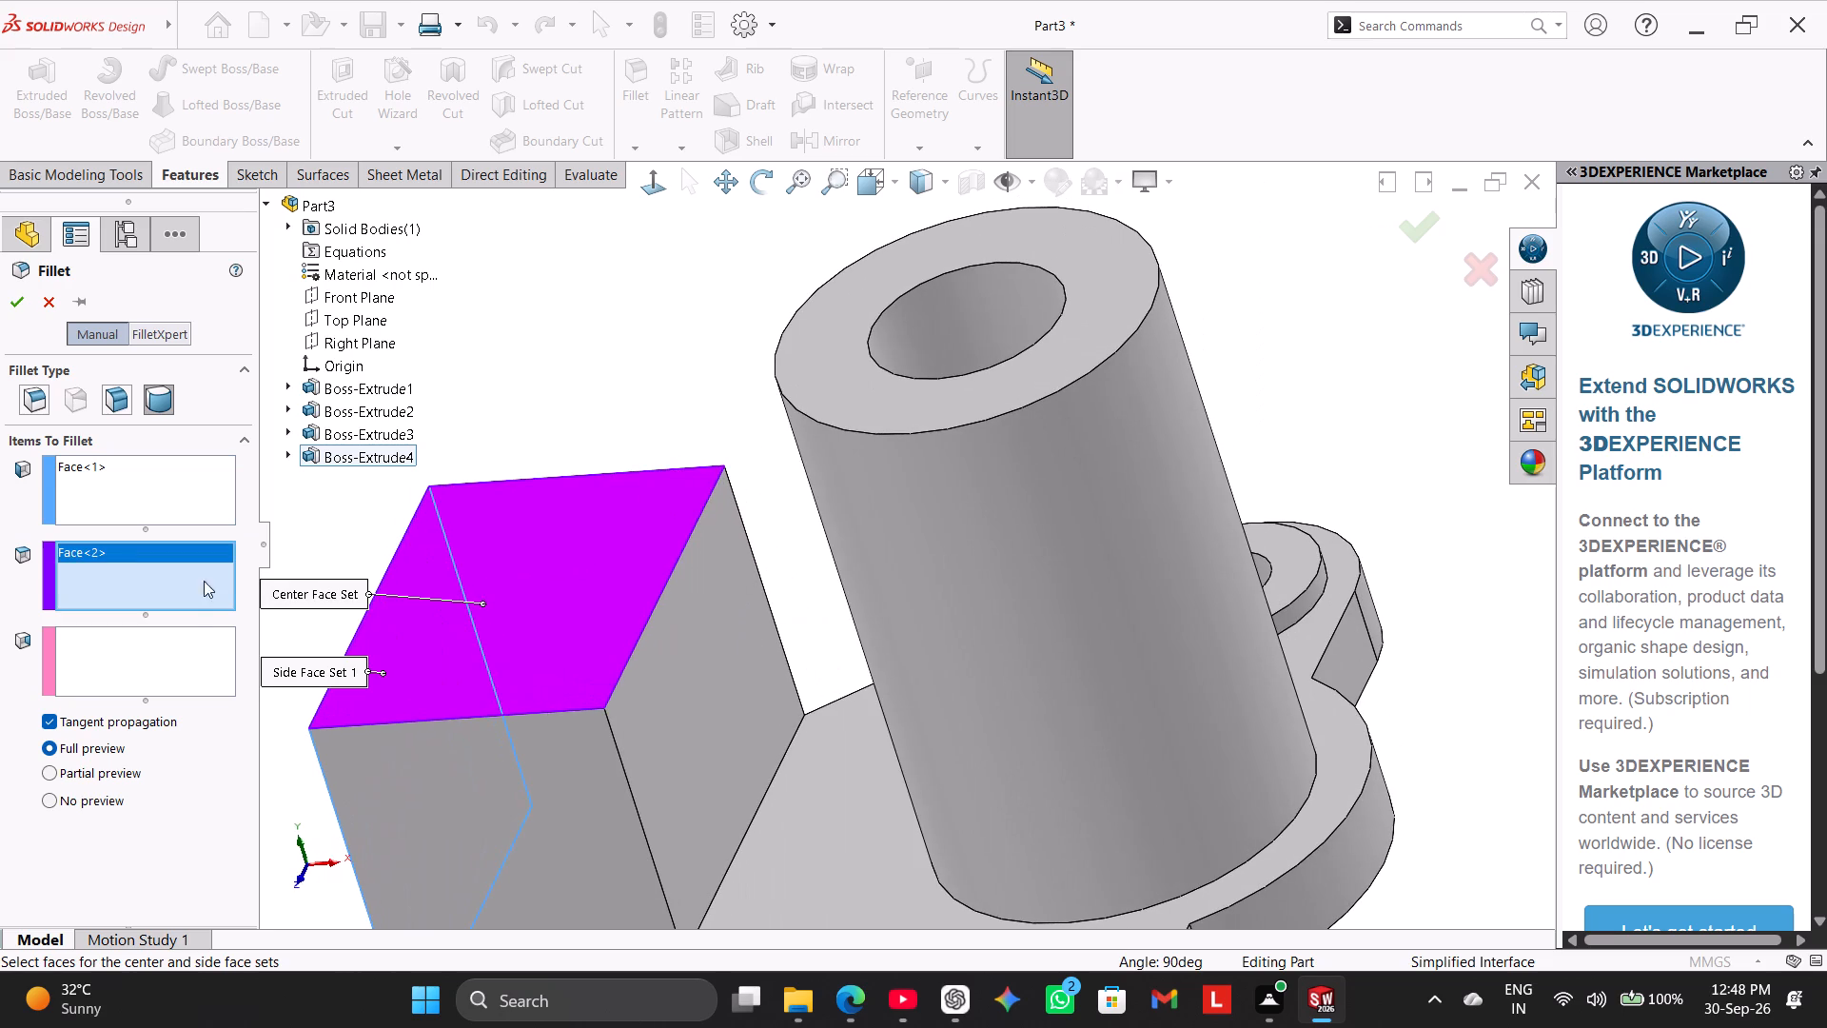
pyautogui.click(184, 648)
pyautogui.click(690, 627)
pyautogui.moveTo(619, 520); pyautogui.dragTo(681, 406, button='middle')
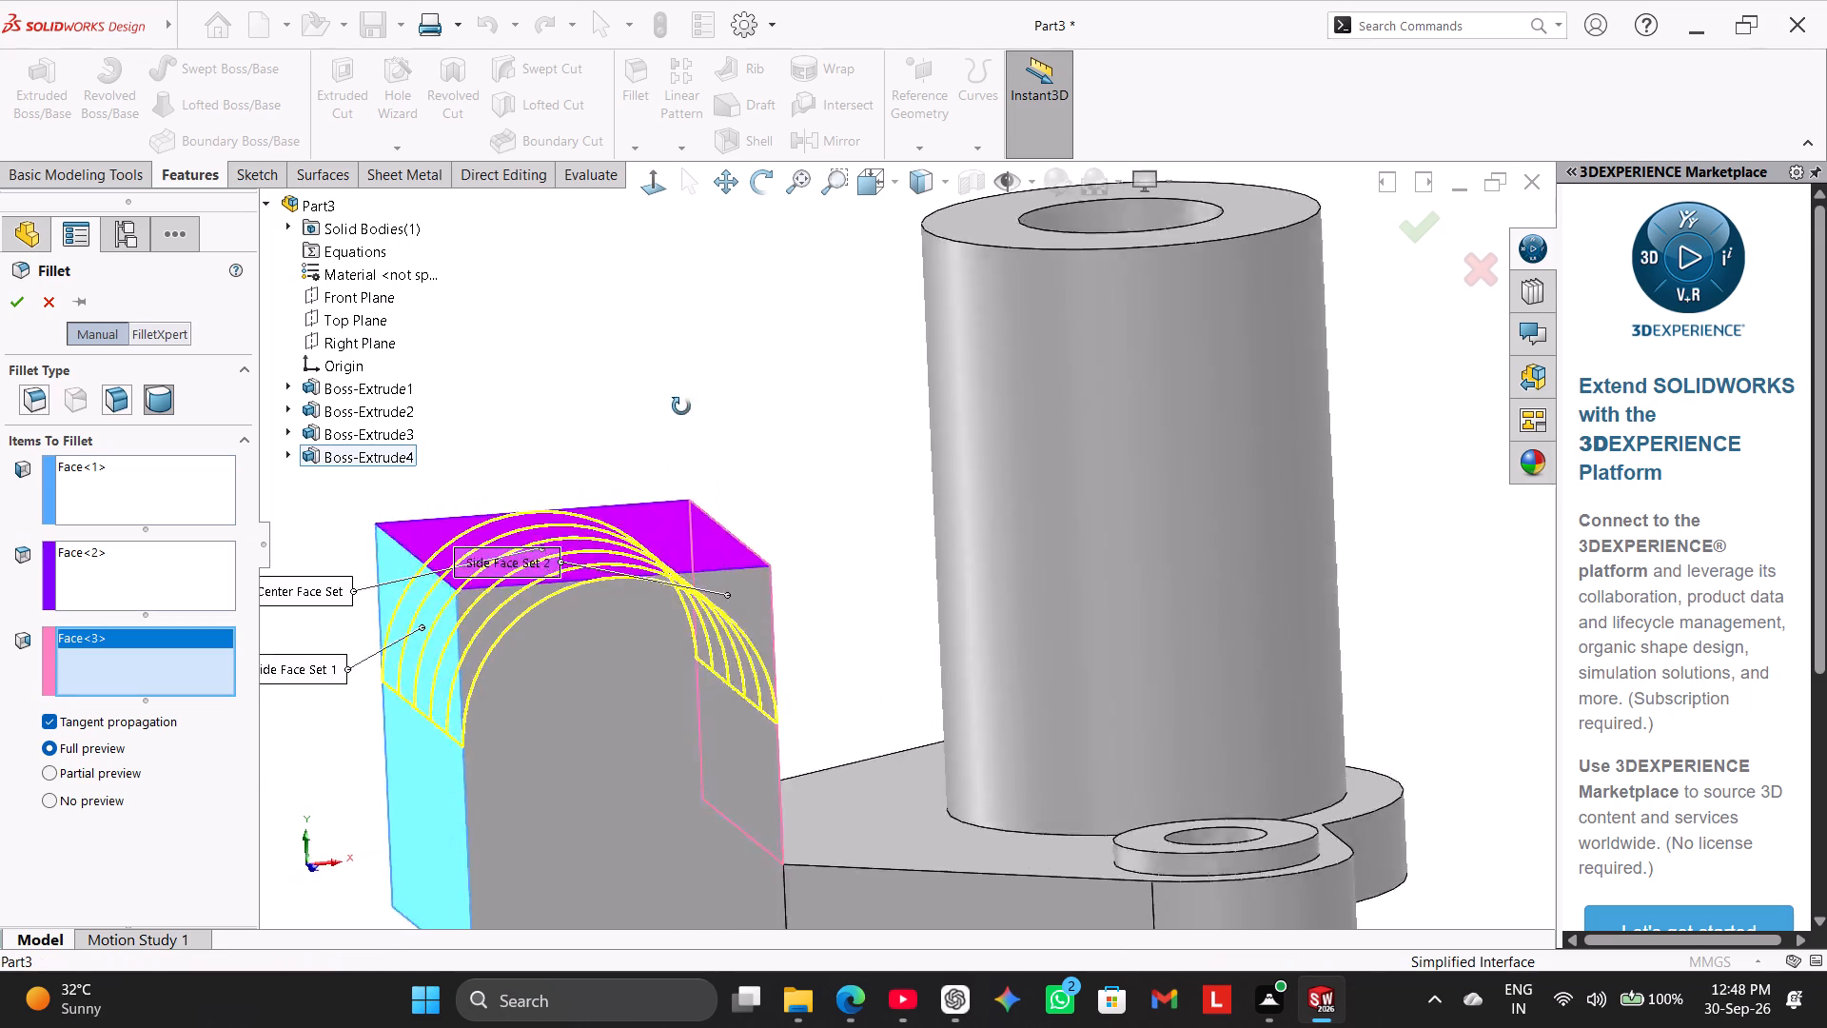
pyautogui.moveTo(681, 406); pyautogui.dragTo(655, 376, button='middle')
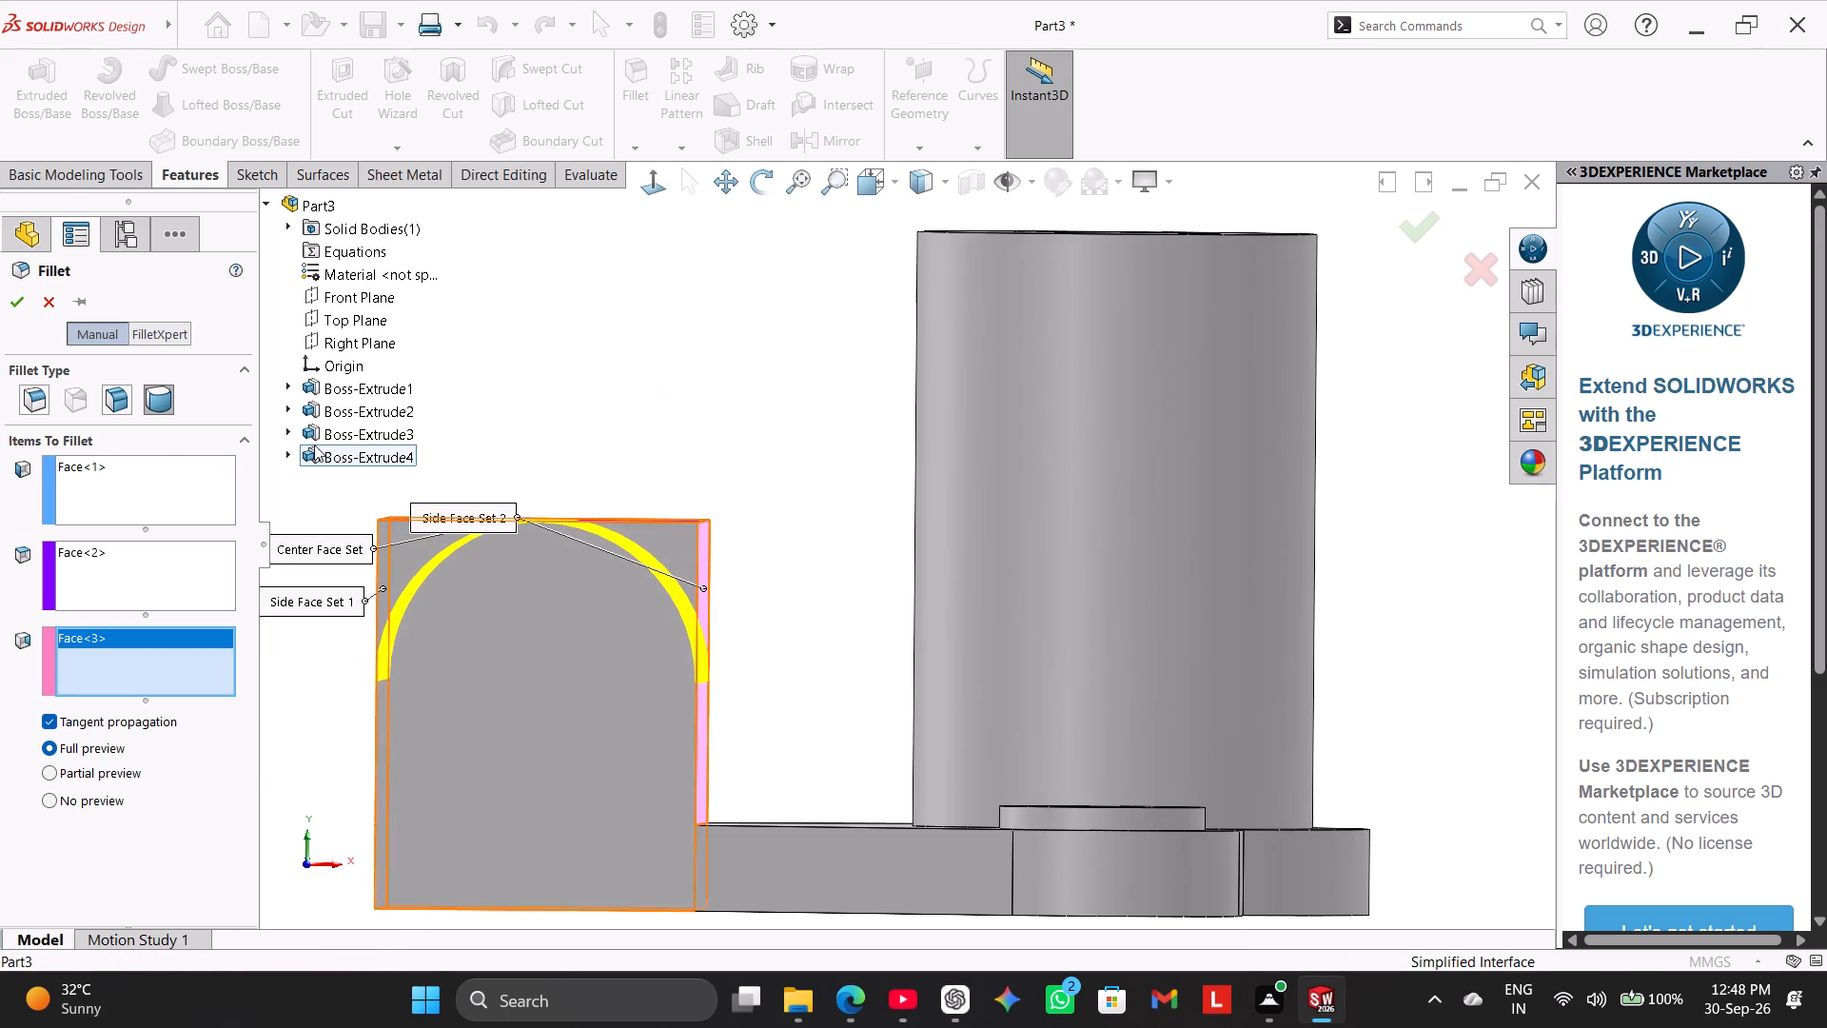
pyautogui.click(26, 303)
pyautogui.click(472, 422)
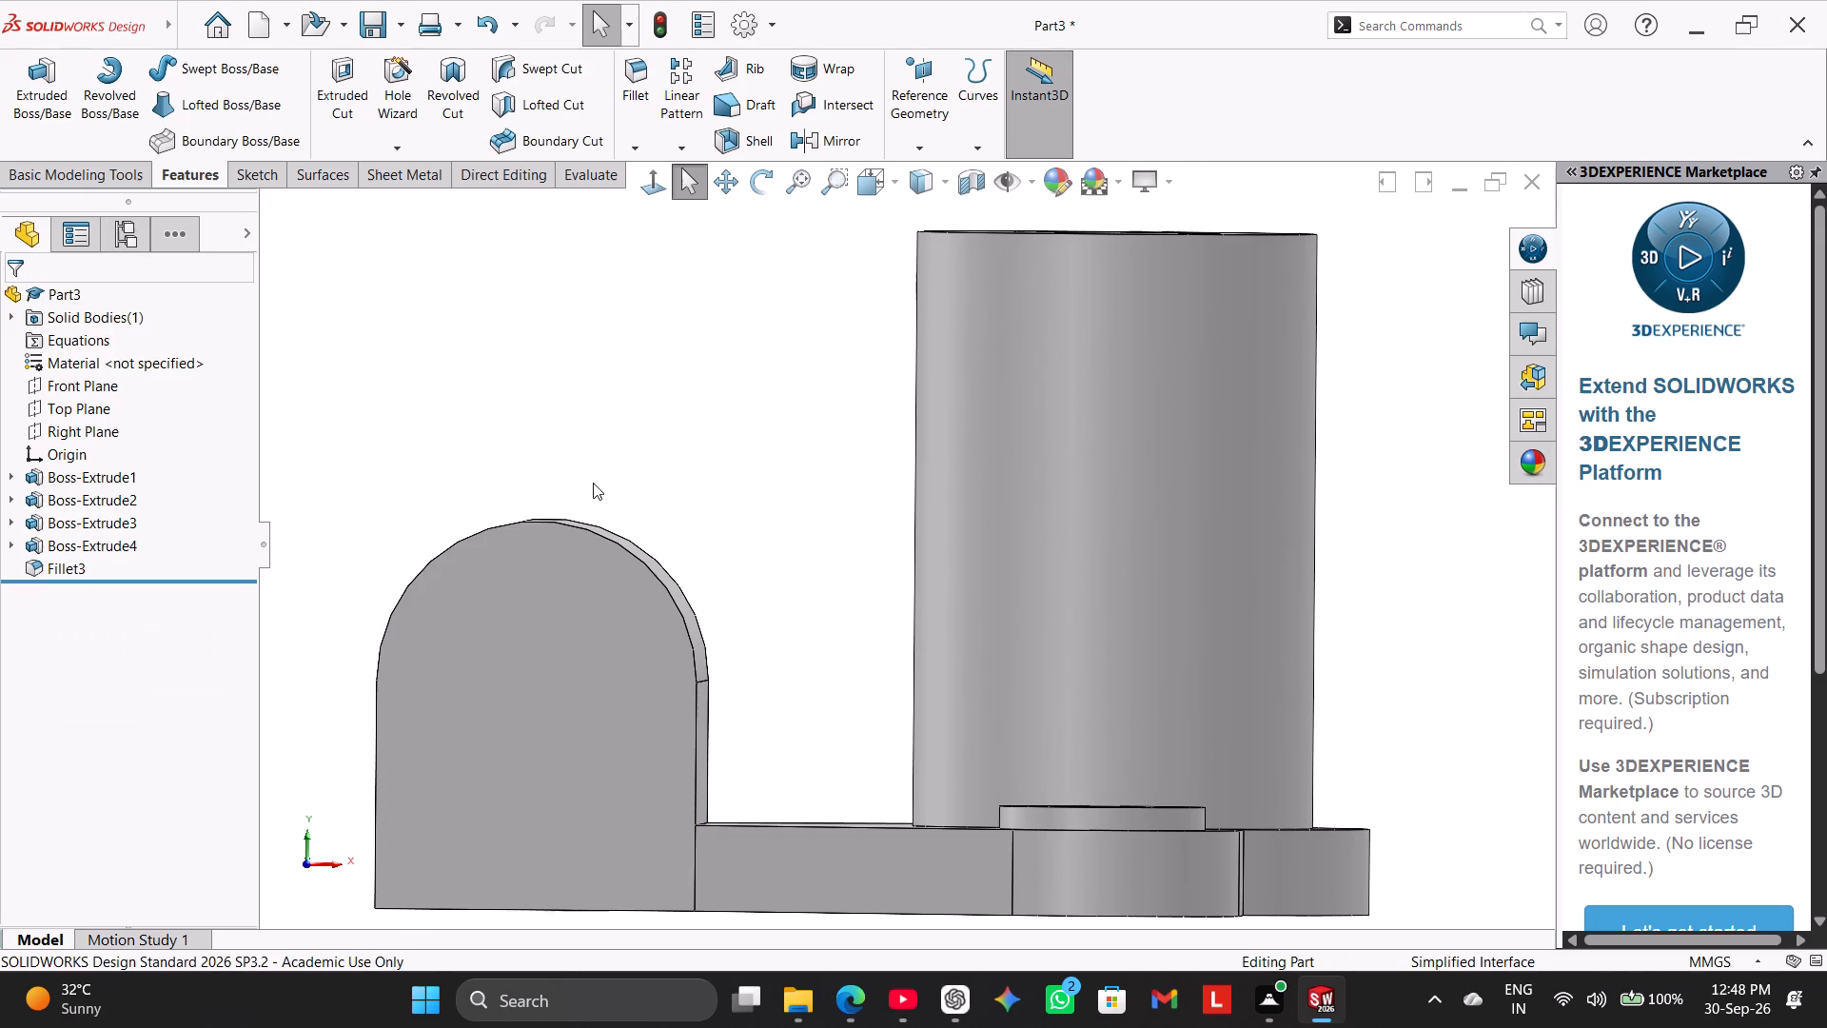
# Examine the overall bracket with its rounded block in isometric view.
pyautogui.moveTo(616, 494); pyautogui.dragTo(656, 537, button='middle')
pyautogui.scroll(-1, 370, 522)
pyautogui.moveTo(370, 522); pyautogui.dragTo(416, 501, button='middle')
pyautogui.moveTo(394, 515); pyautogui.dragTo(598, 380, button='right')
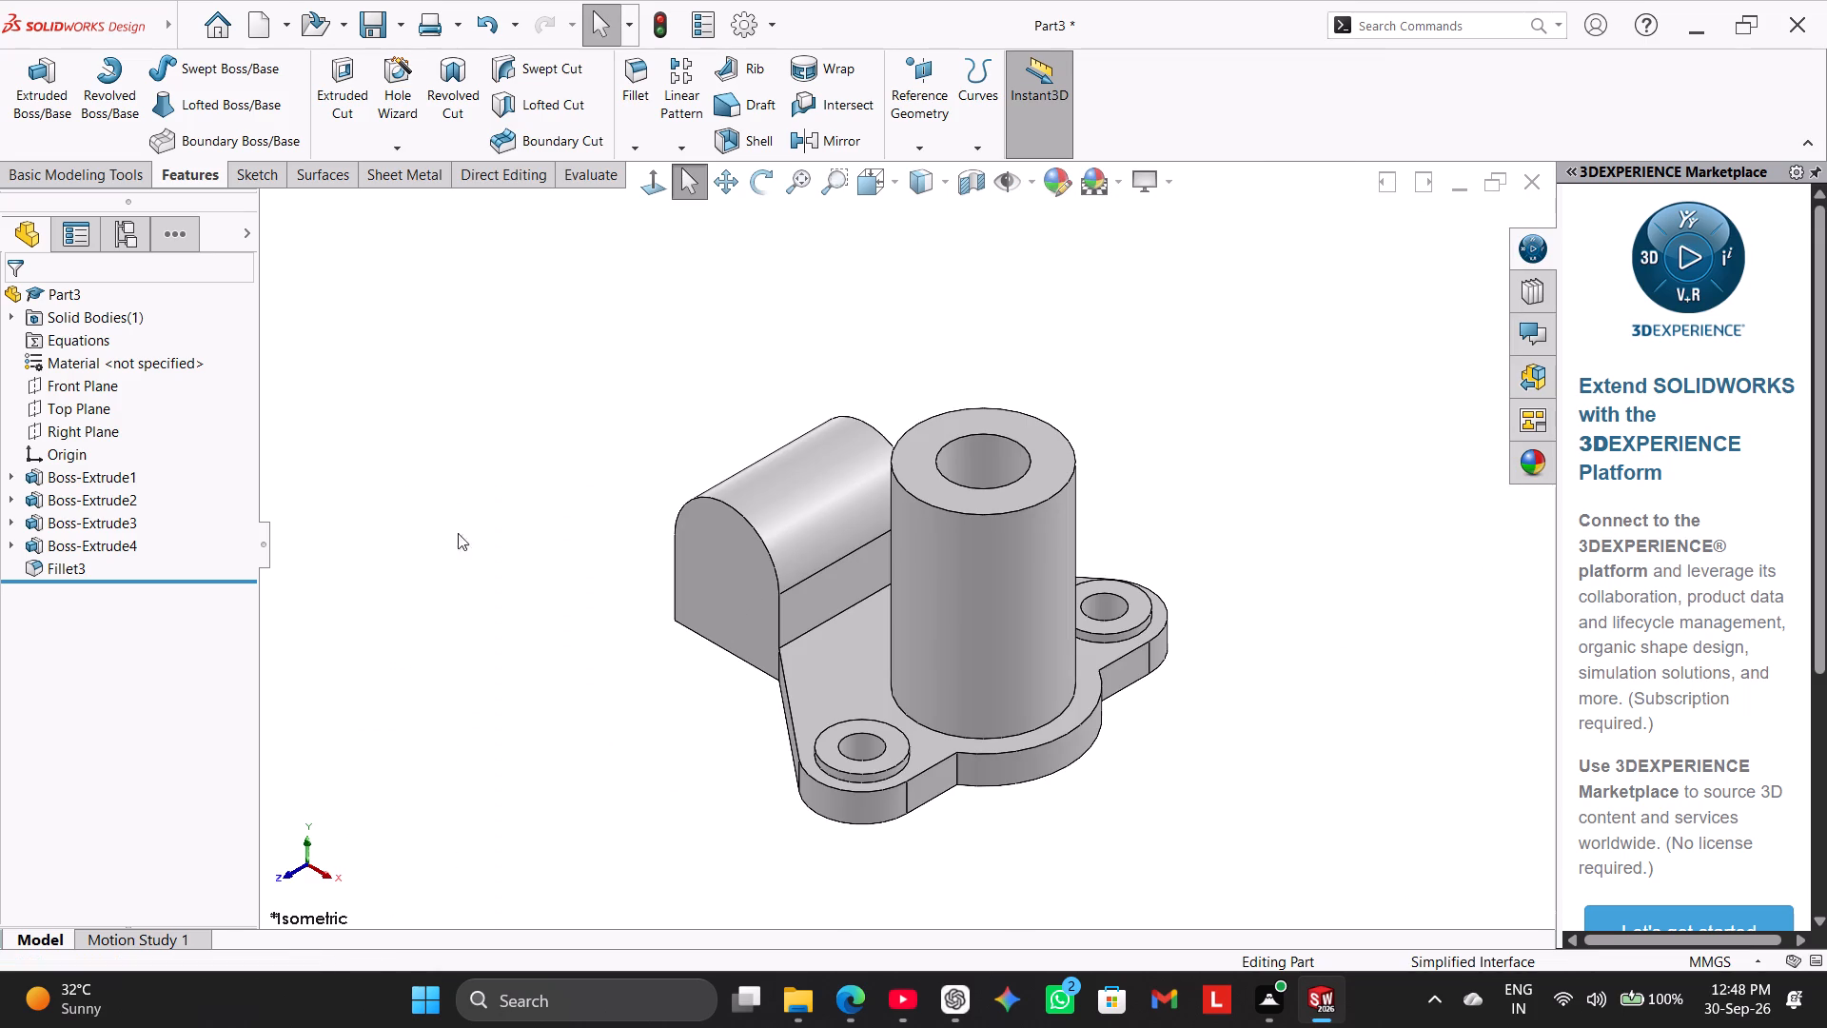
pyautogui.moveTo(414, 554); pyautogui.dragTo(690, 346, button='right')
pyautogui.moveTo(463, 475); pyautogui.dragTo(700, 306, button='right')
pyautogui.moveTo(459, 499); pyautogui.dragTo(682, 332, button='right')
pyautogui.moveTo(460, 484); pyautogui.dragTo(681, 325, button='right')
pyautogui.moveTo(552, 436); pyautogui.dragTo(624, 380, button='right')
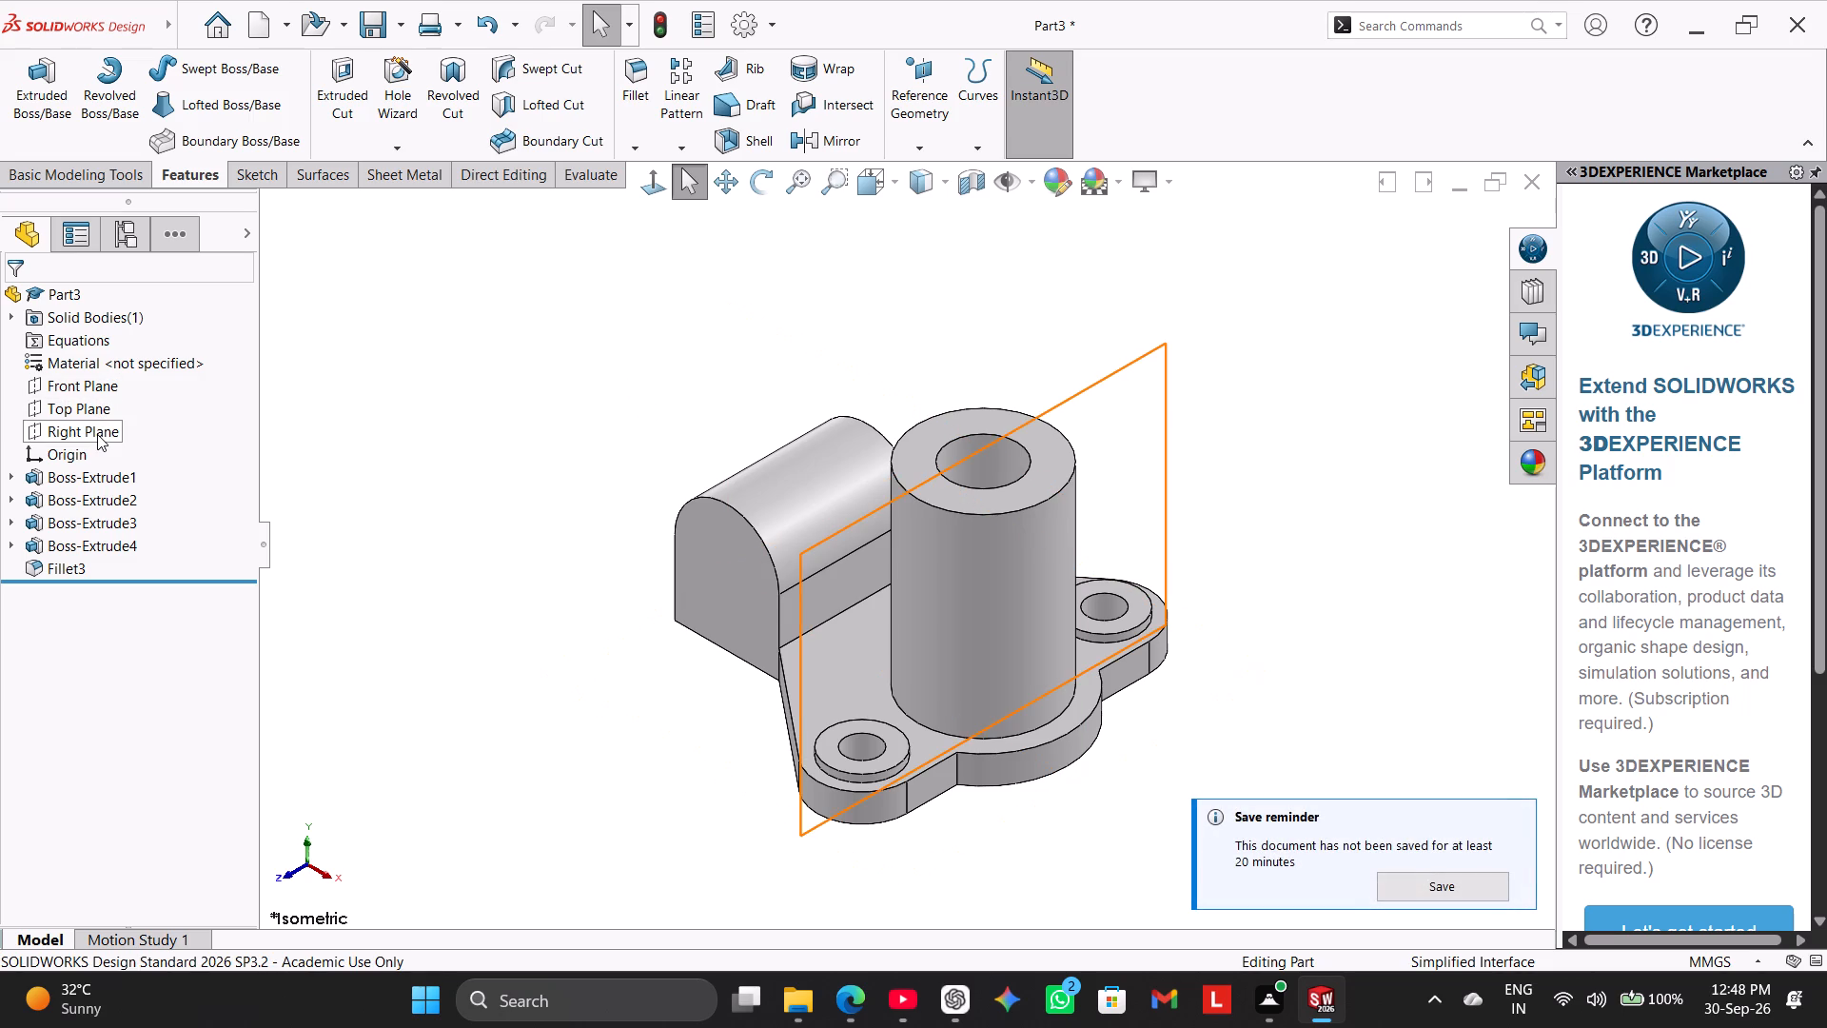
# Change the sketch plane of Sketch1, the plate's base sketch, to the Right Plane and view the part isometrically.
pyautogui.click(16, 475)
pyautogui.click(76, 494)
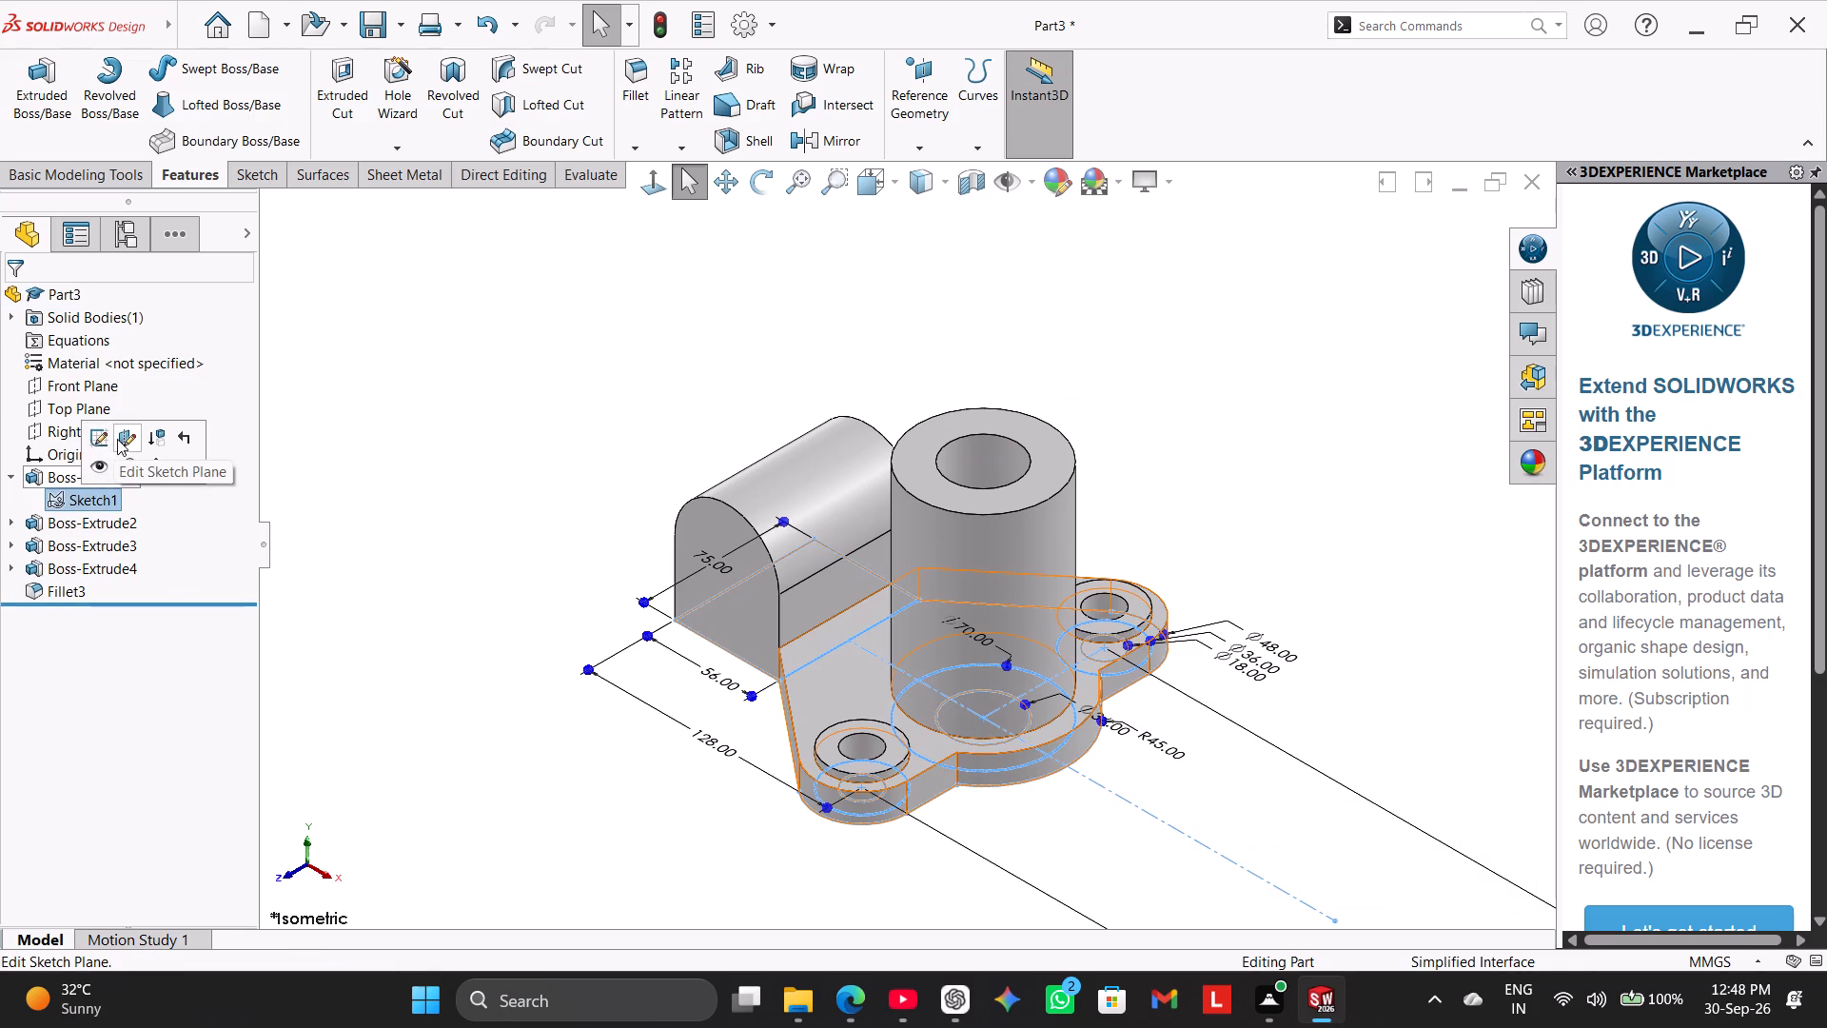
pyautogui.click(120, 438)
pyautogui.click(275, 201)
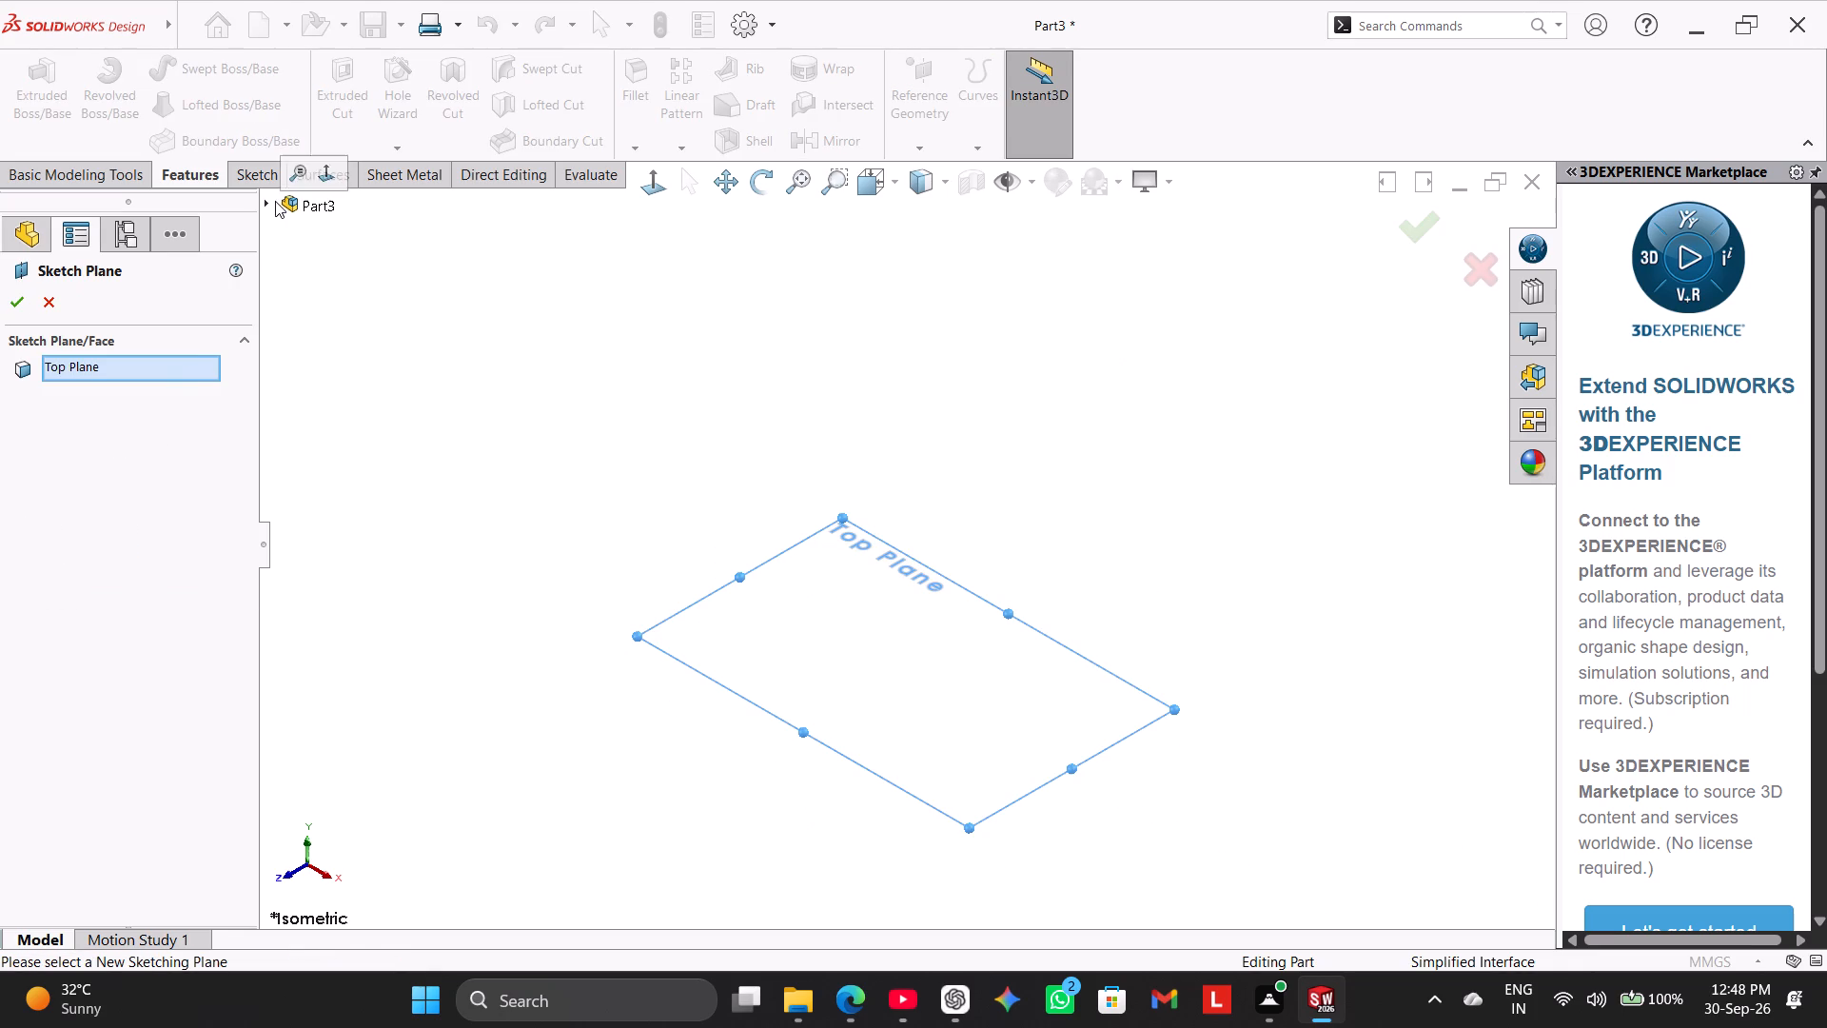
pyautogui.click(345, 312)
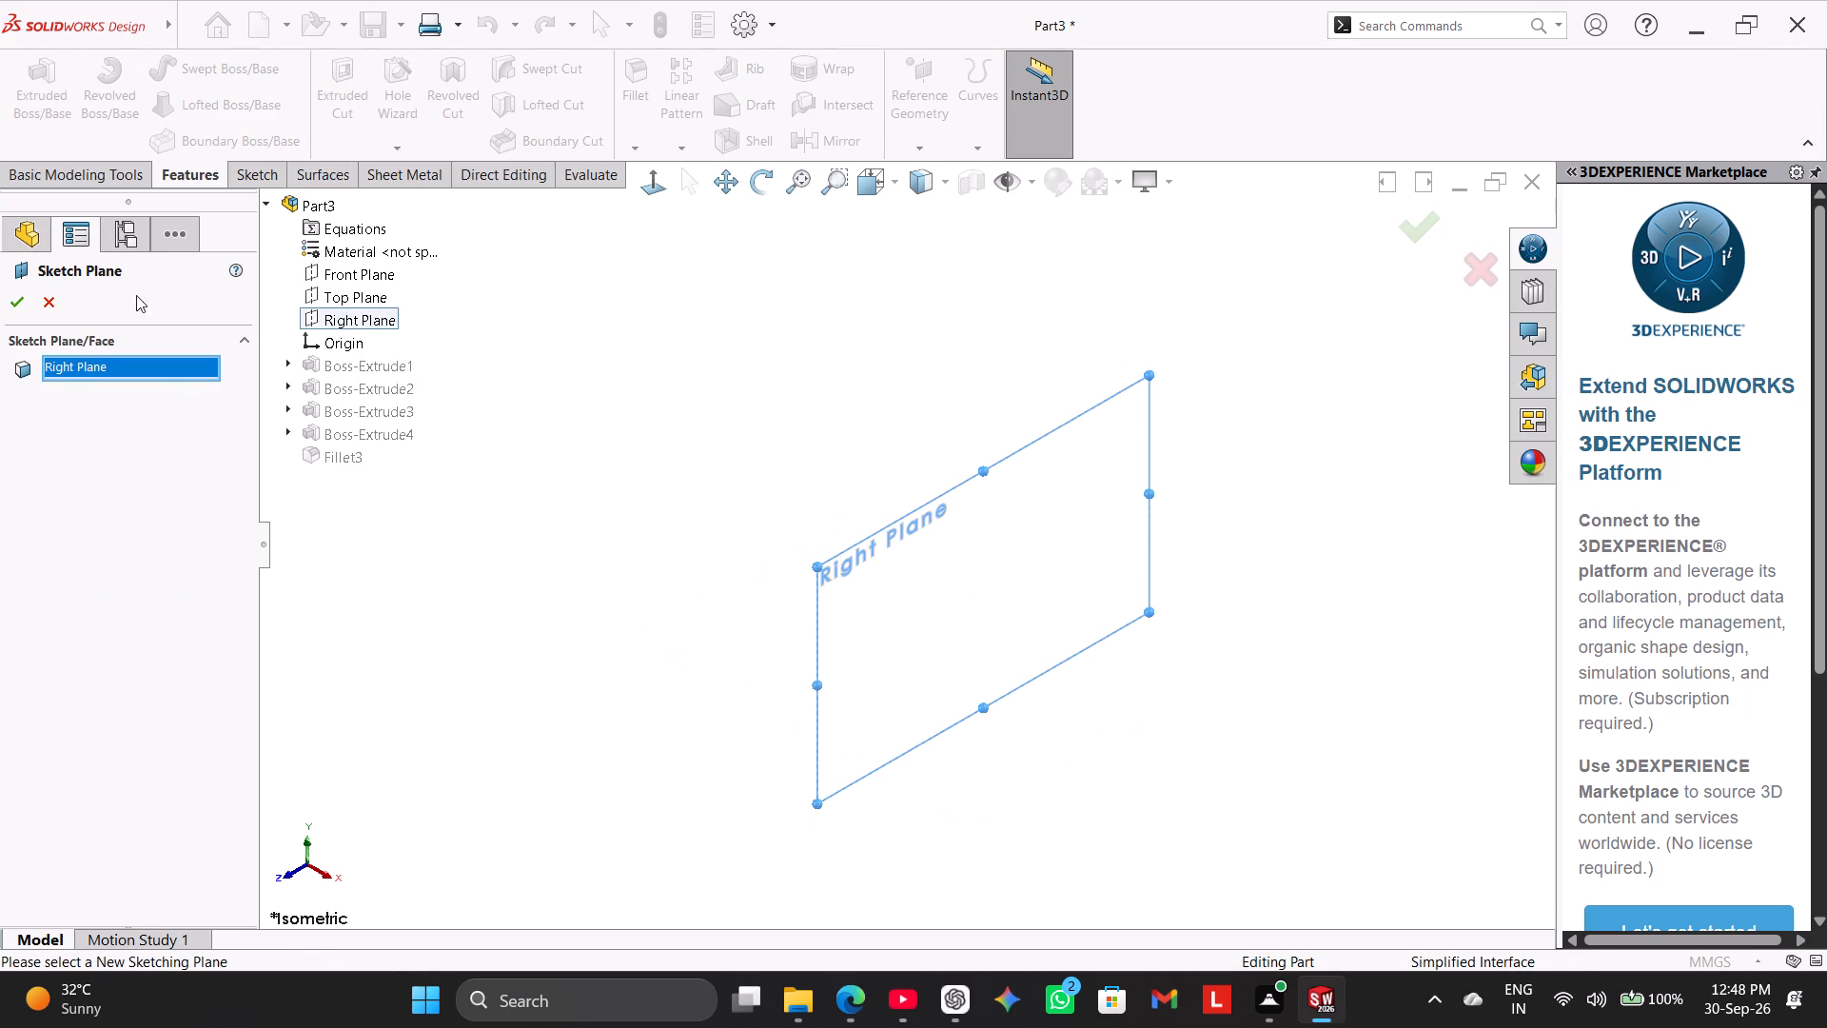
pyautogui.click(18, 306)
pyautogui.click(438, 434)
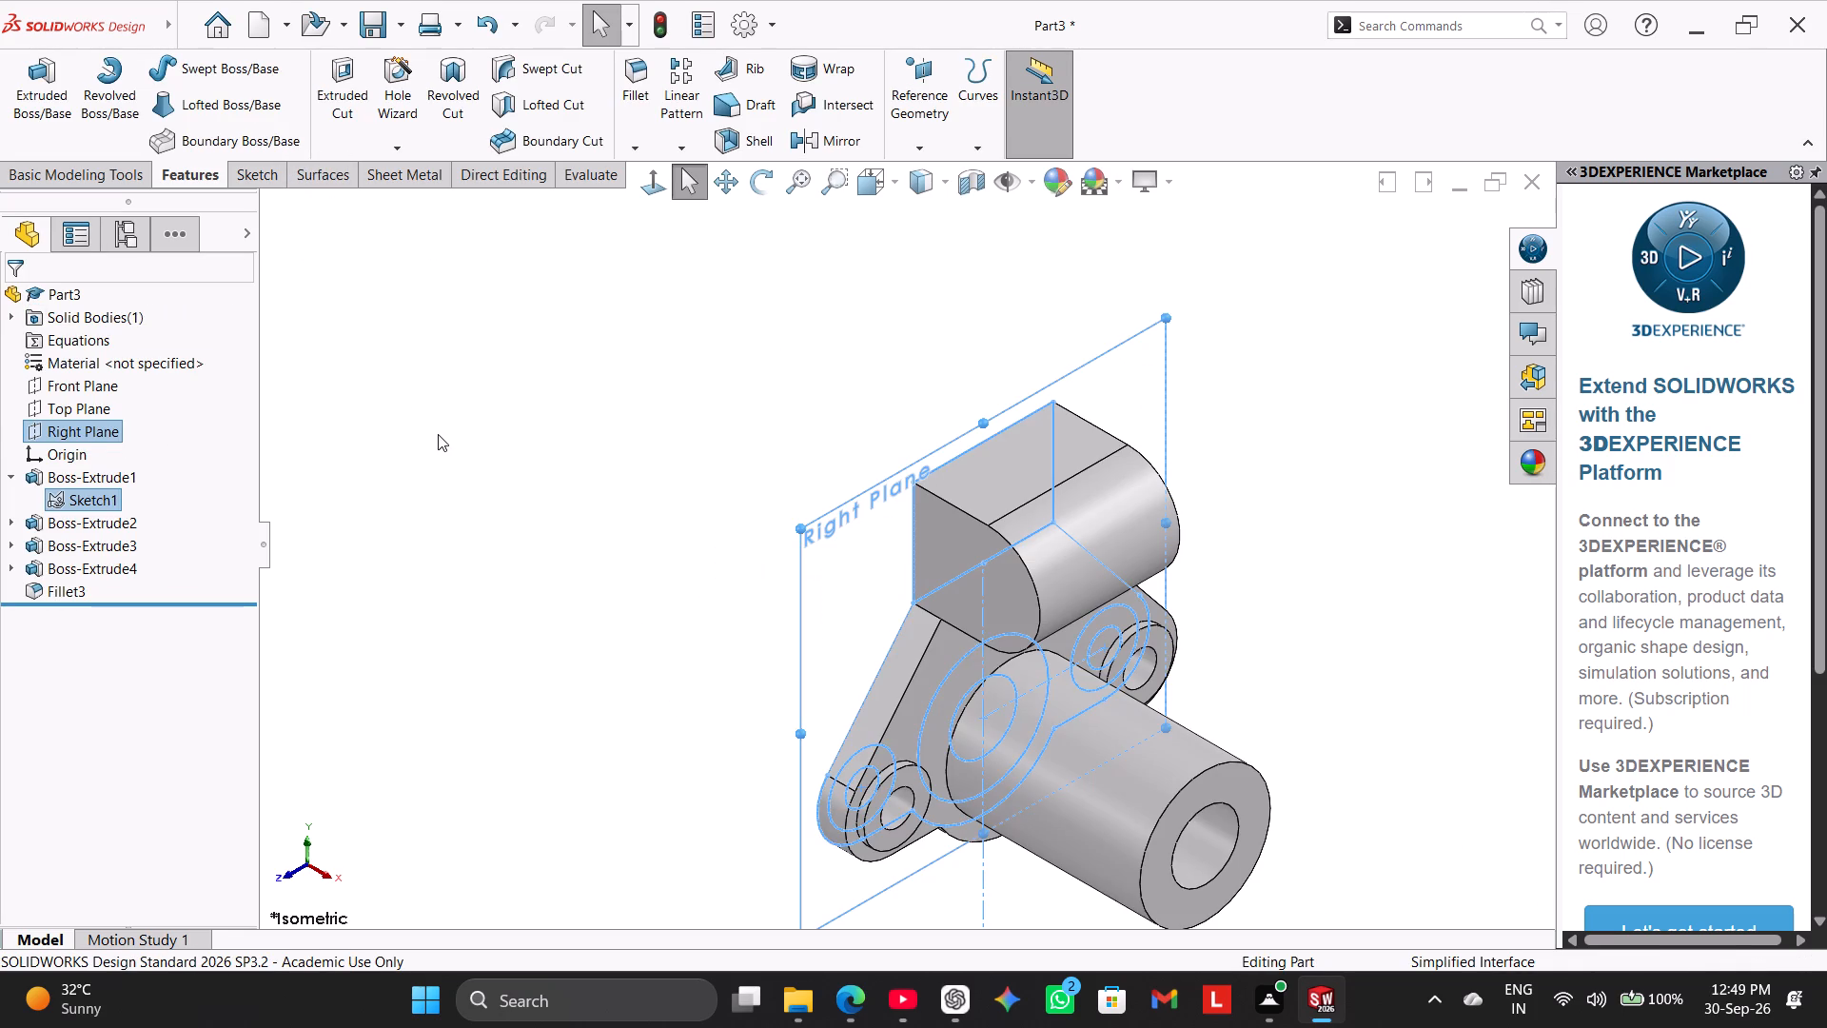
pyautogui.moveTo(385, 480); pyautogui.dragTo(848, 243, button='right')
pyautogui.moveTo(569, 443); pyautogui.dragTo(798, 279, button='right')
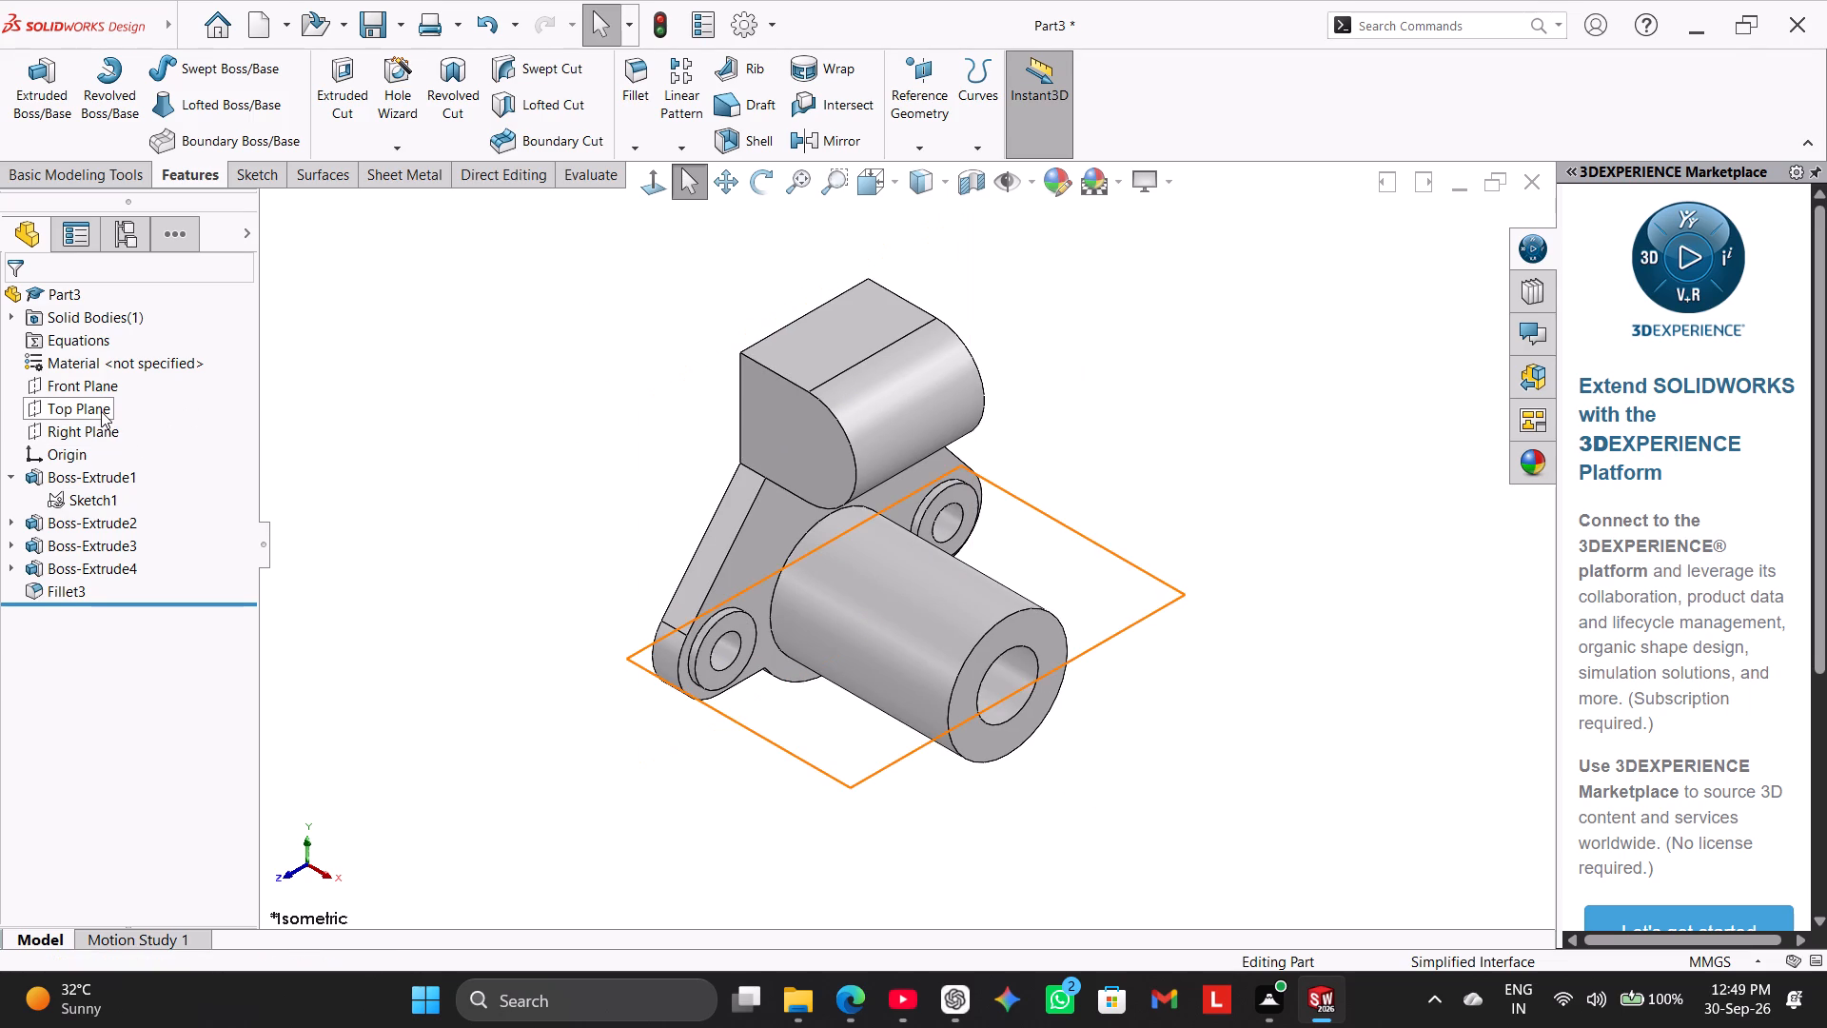
# Change Sketch1's sketch plane to the Front Plane and view the reoriented part isometrically.
pyautogui.click(101, 382)
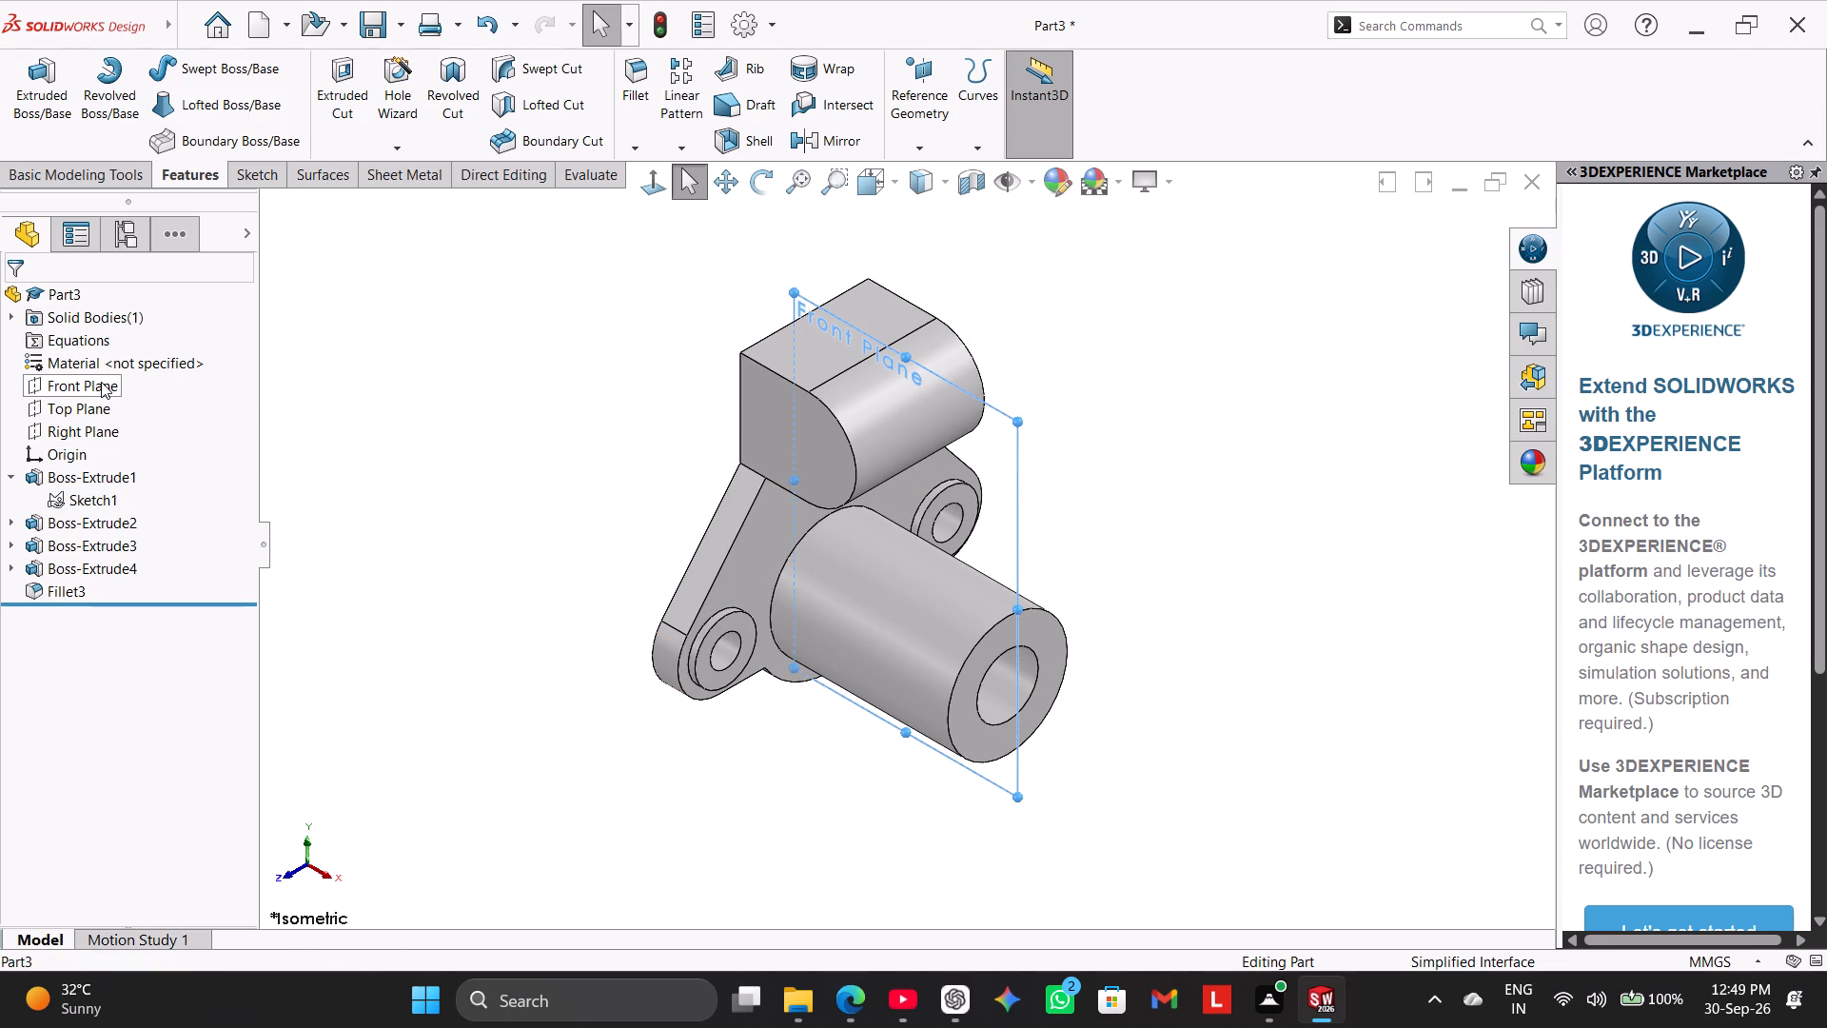
pyautogui.click(344, 391)
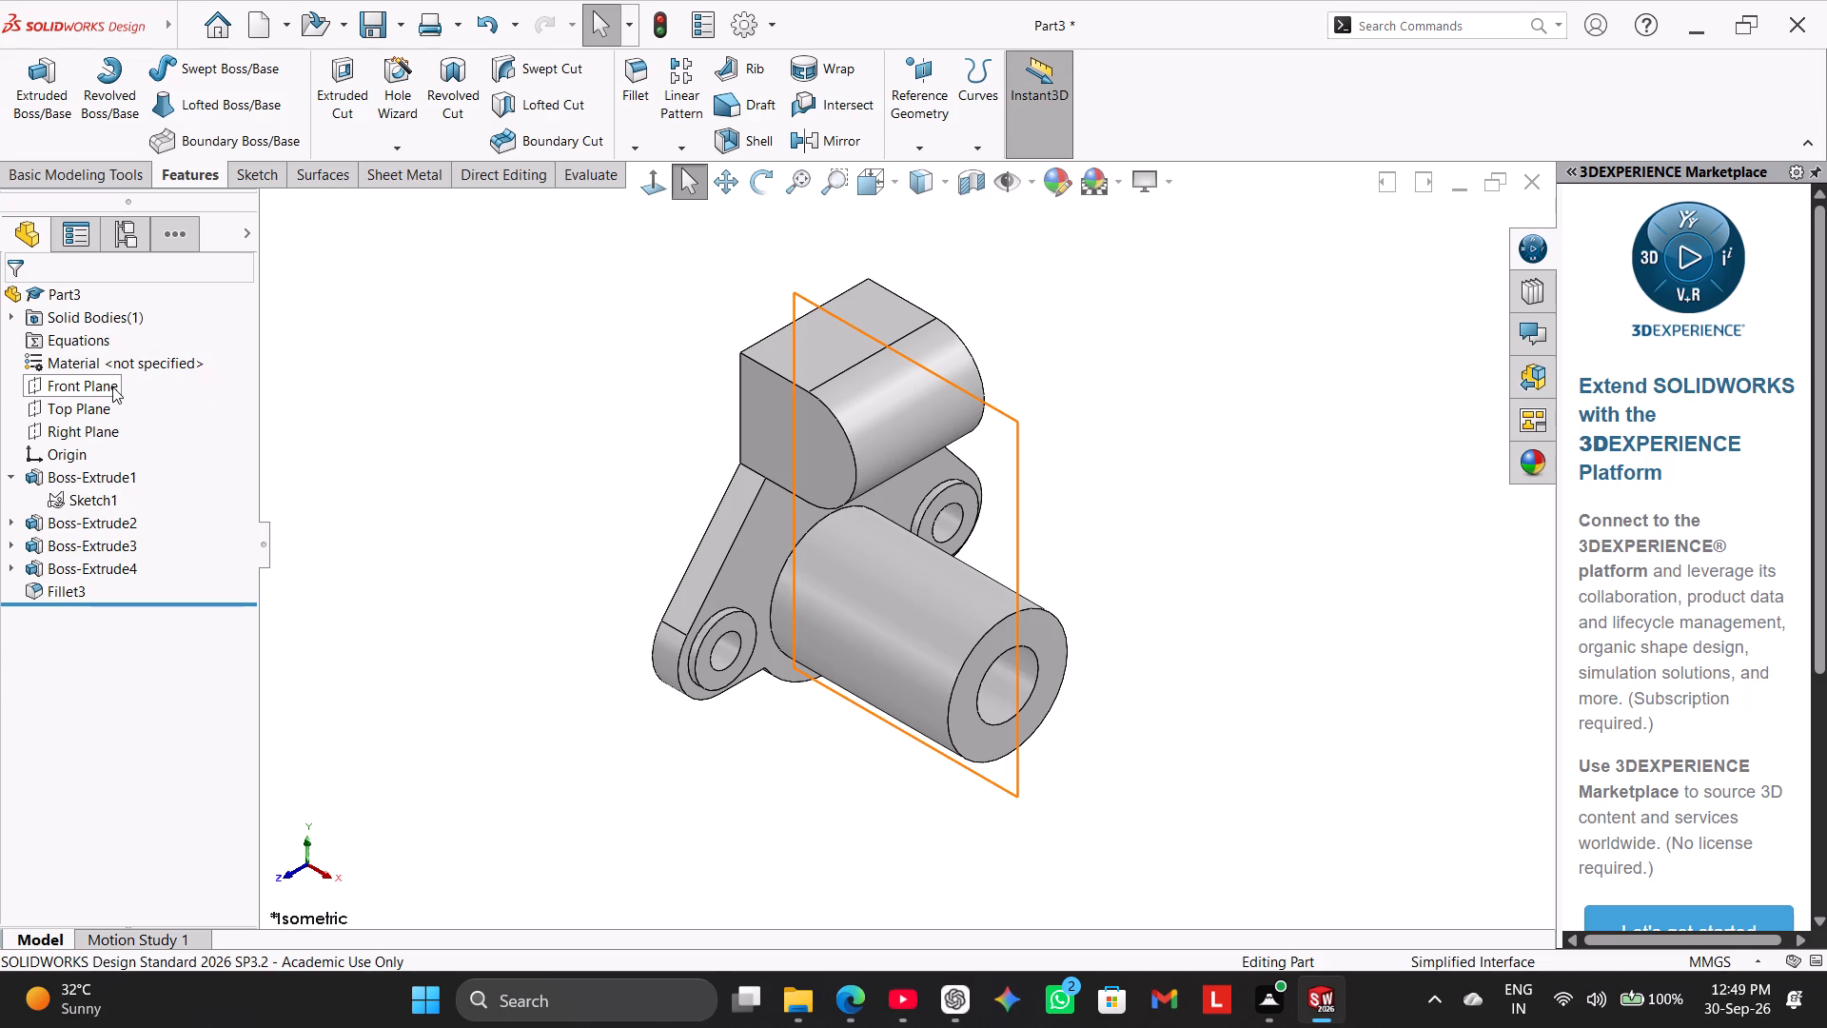
pyautogui.click(97, 488)
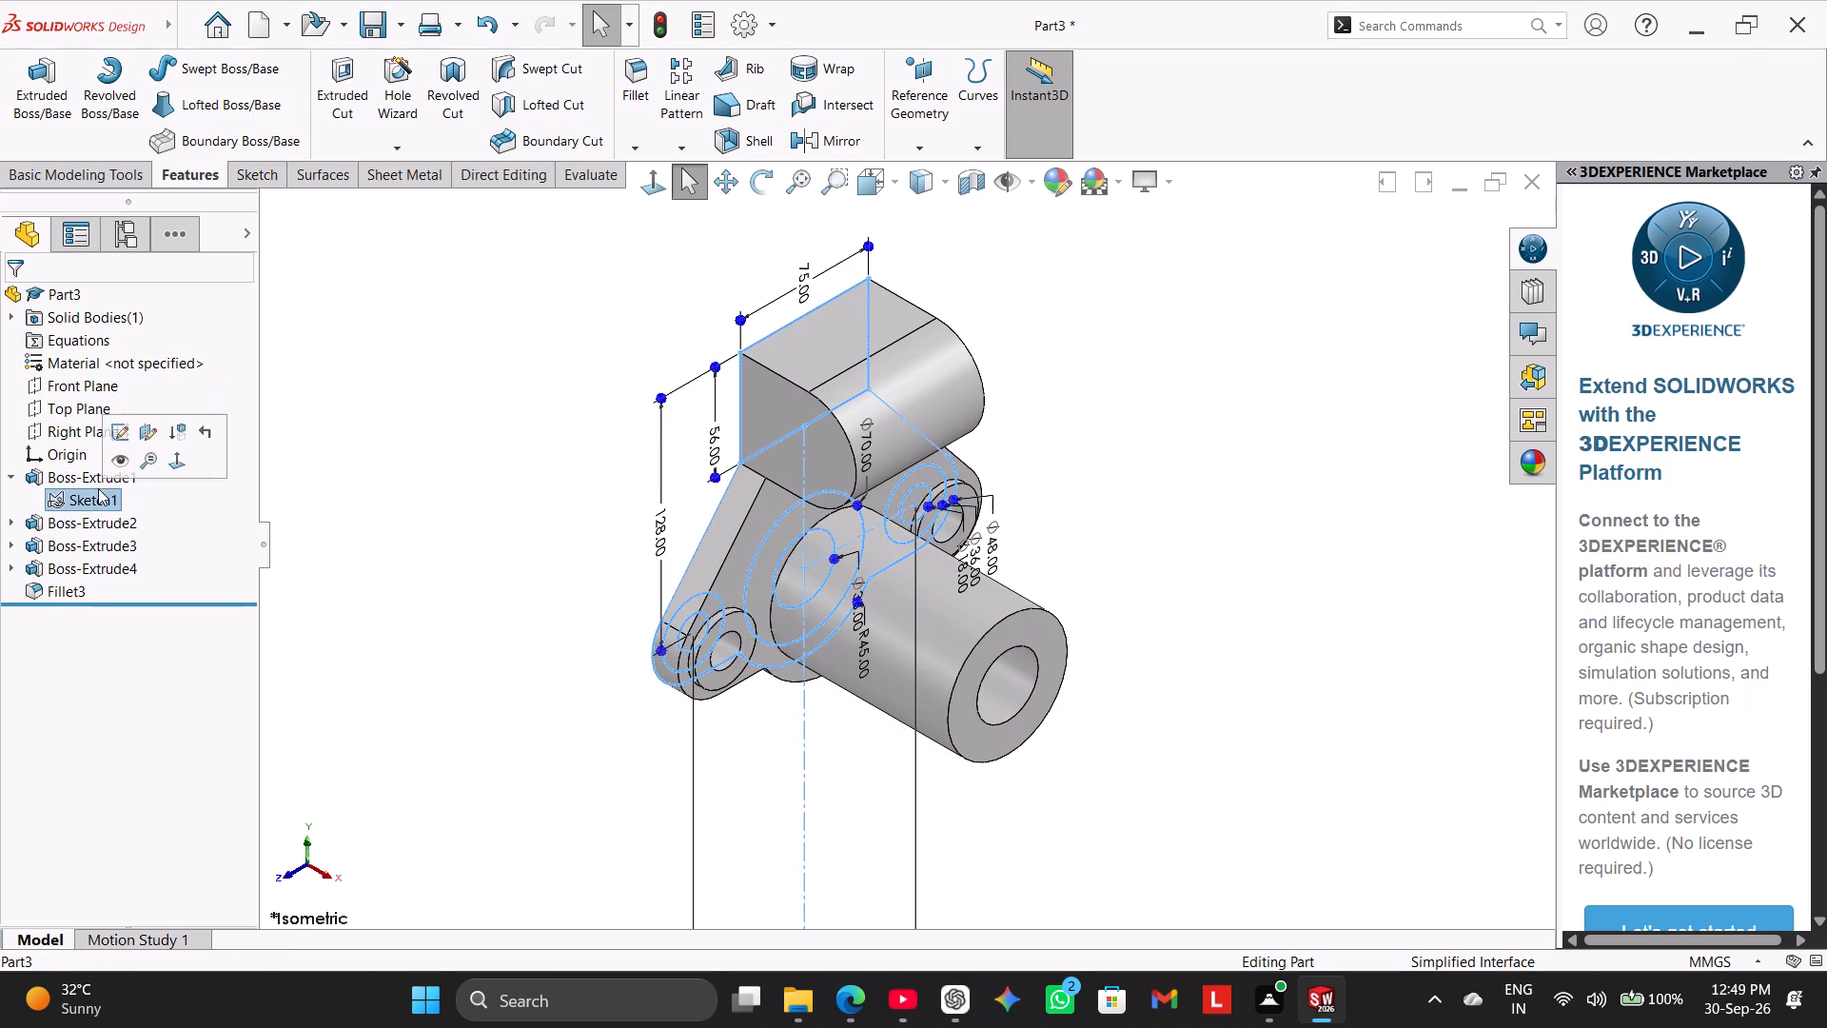
pyautogui.click(141, 428)
pyautogui.click(271, 208)
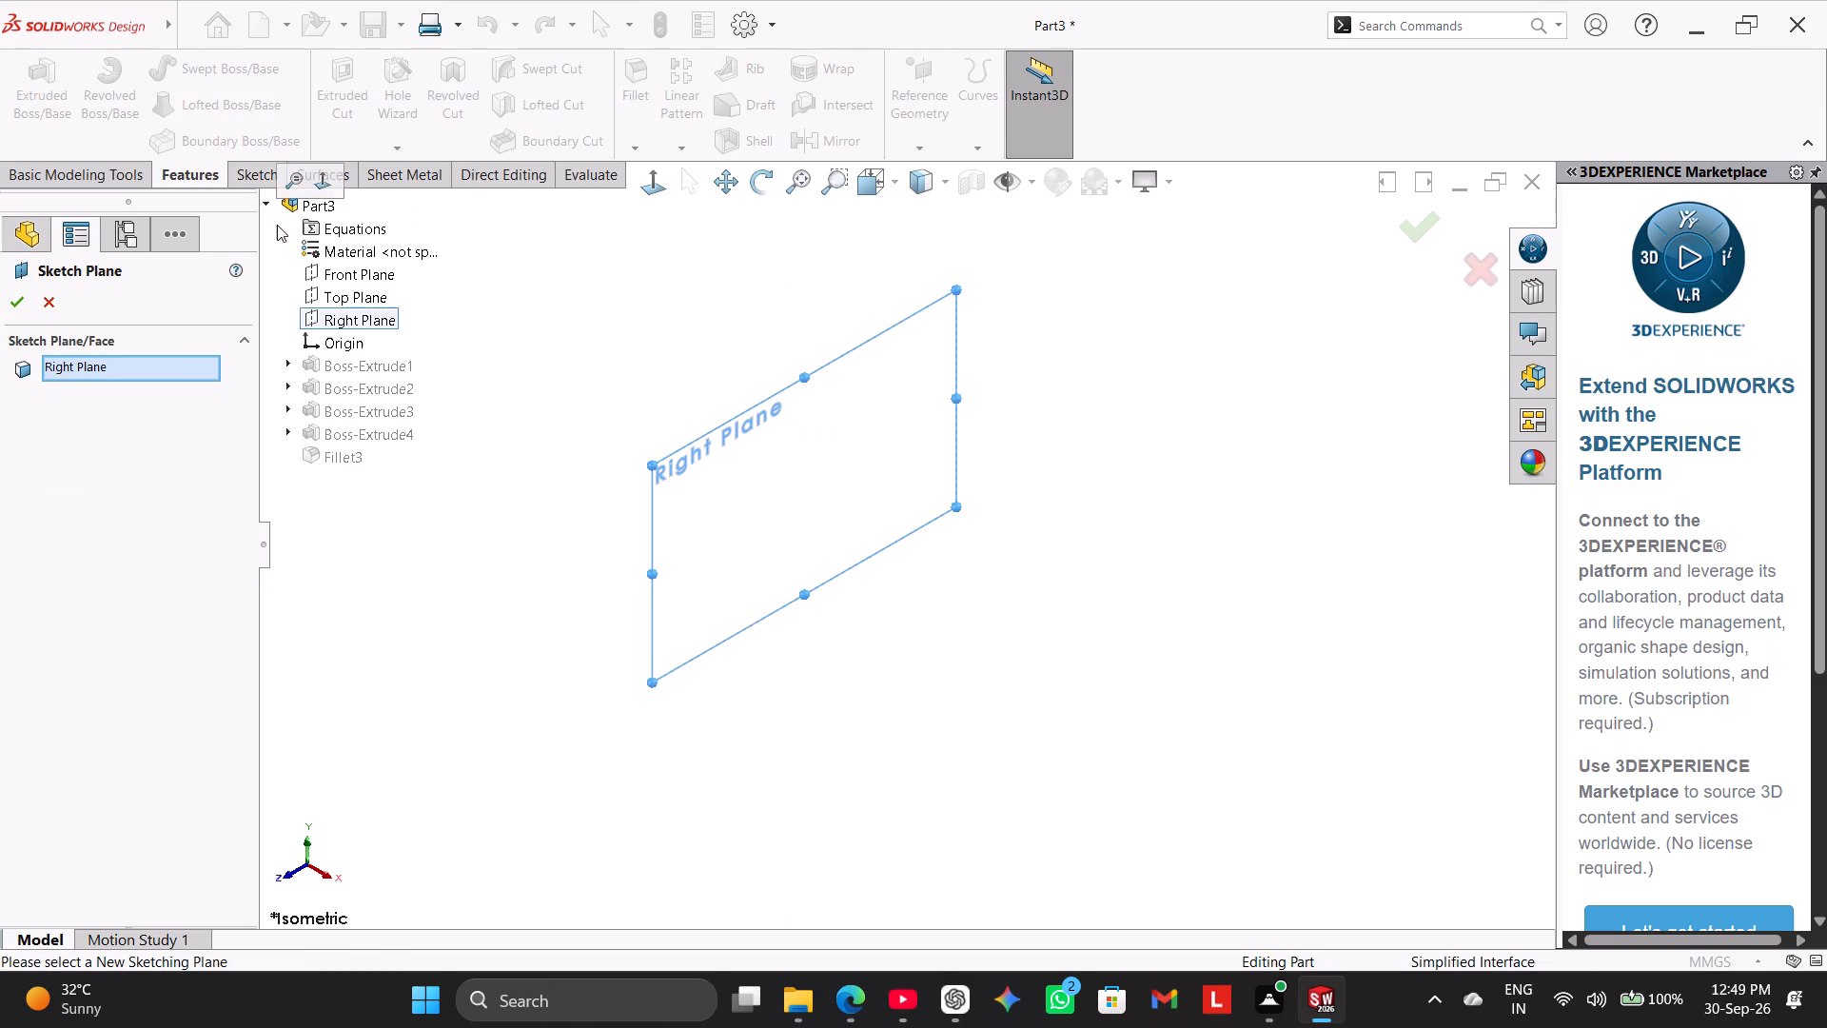
pyautogui.click(331, 278)
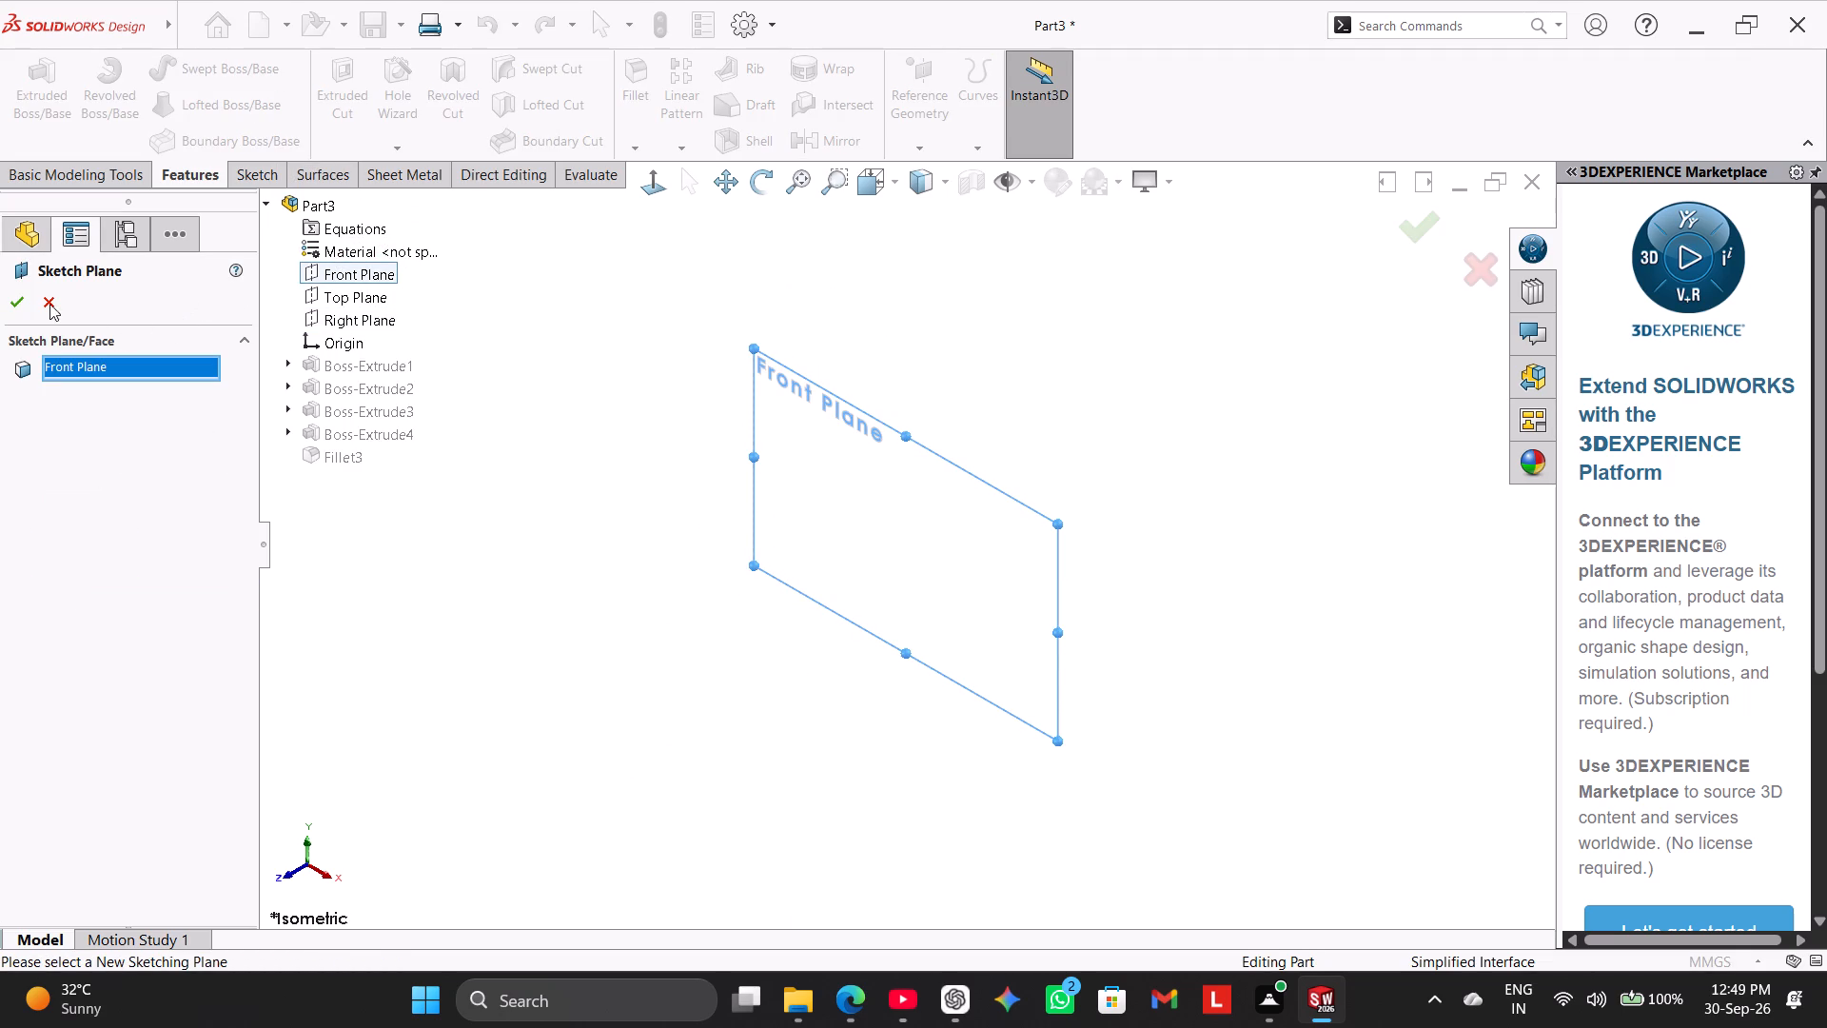
pyautogui.click(29, 298)
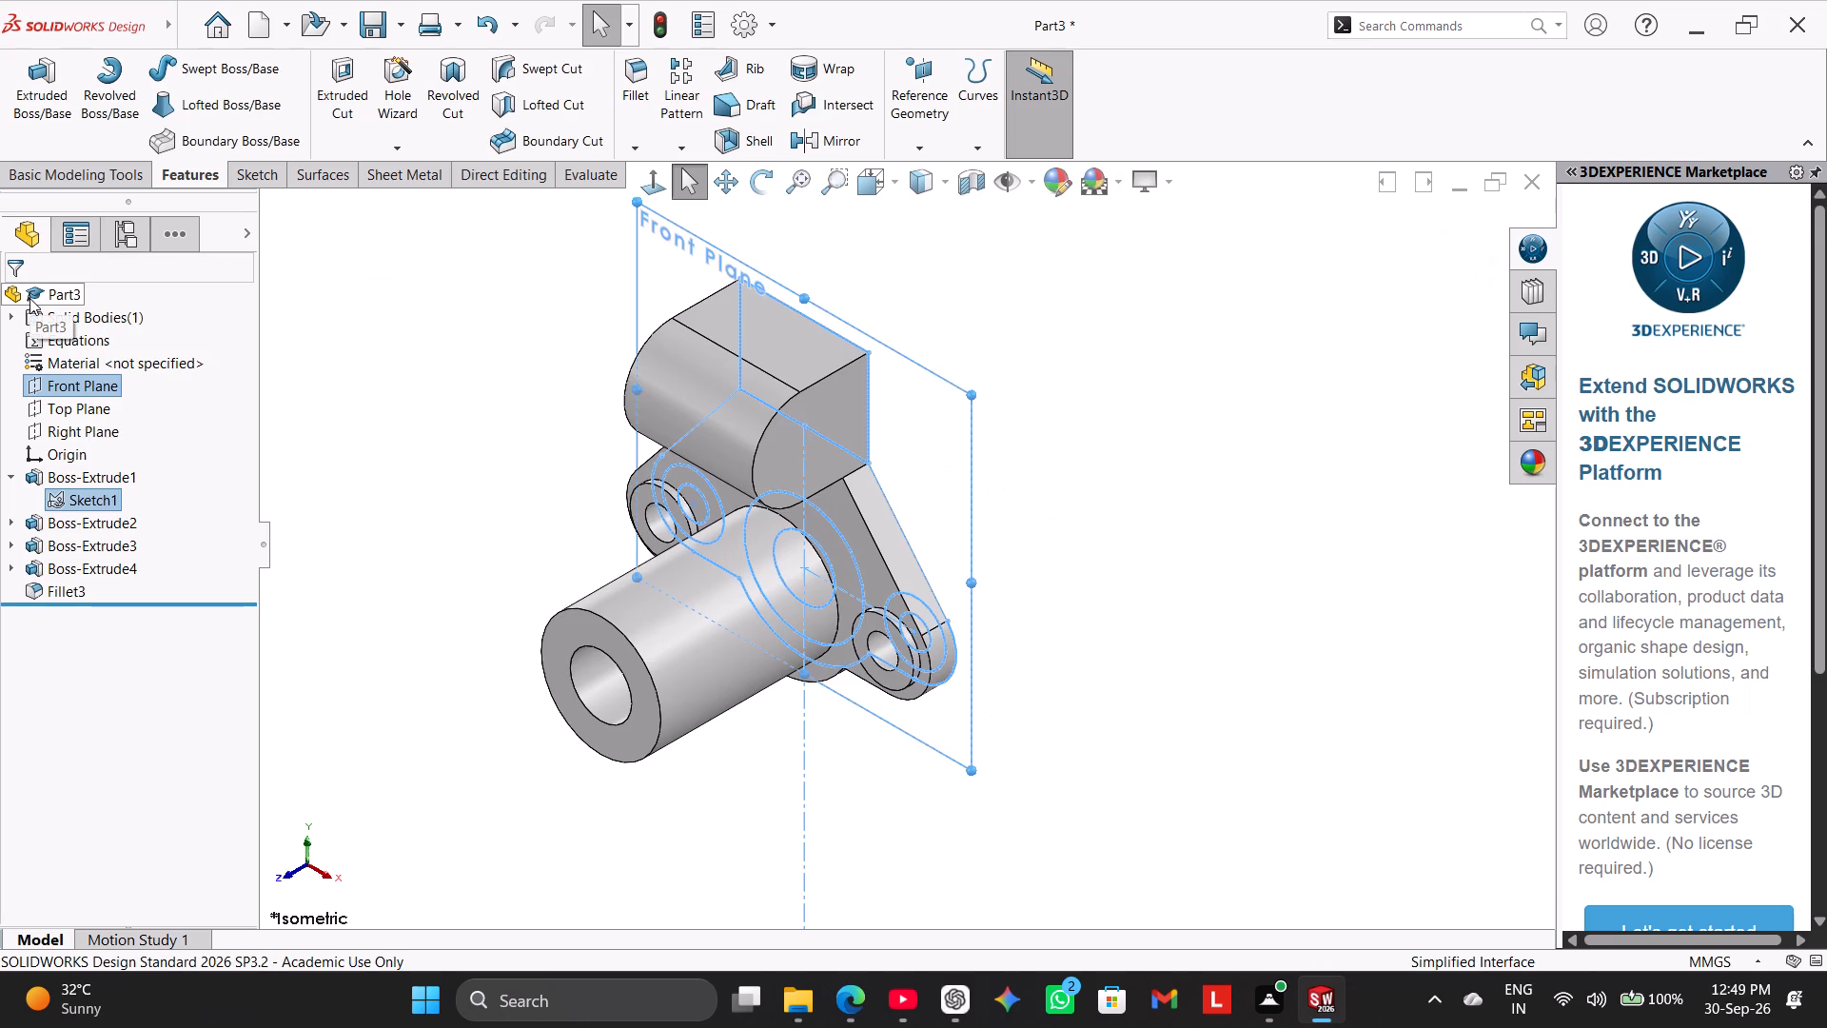
pyautogui.click(430, 422)
pyautogui.moveTo(403, 482); pyautogui.dragTo(847, 183, button='right')
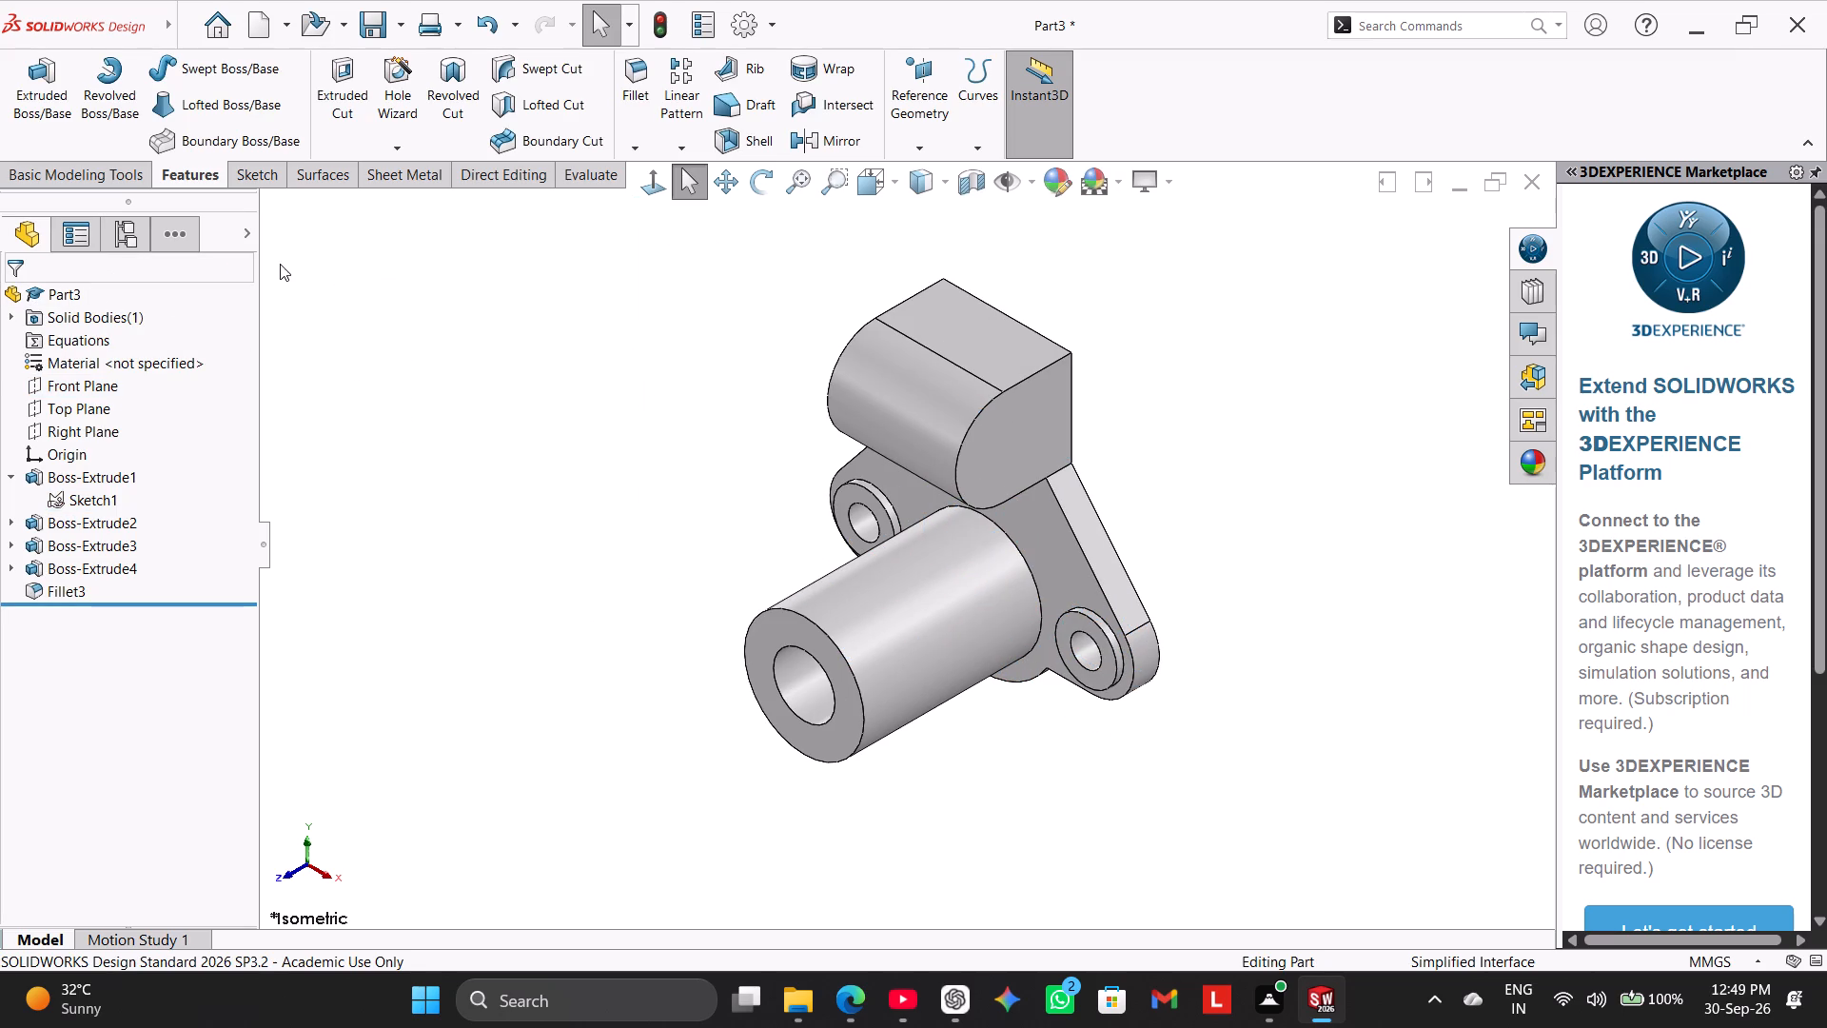
# Select Sketch1 under the plate's extrusion.
pyautogui.click(108, 502)
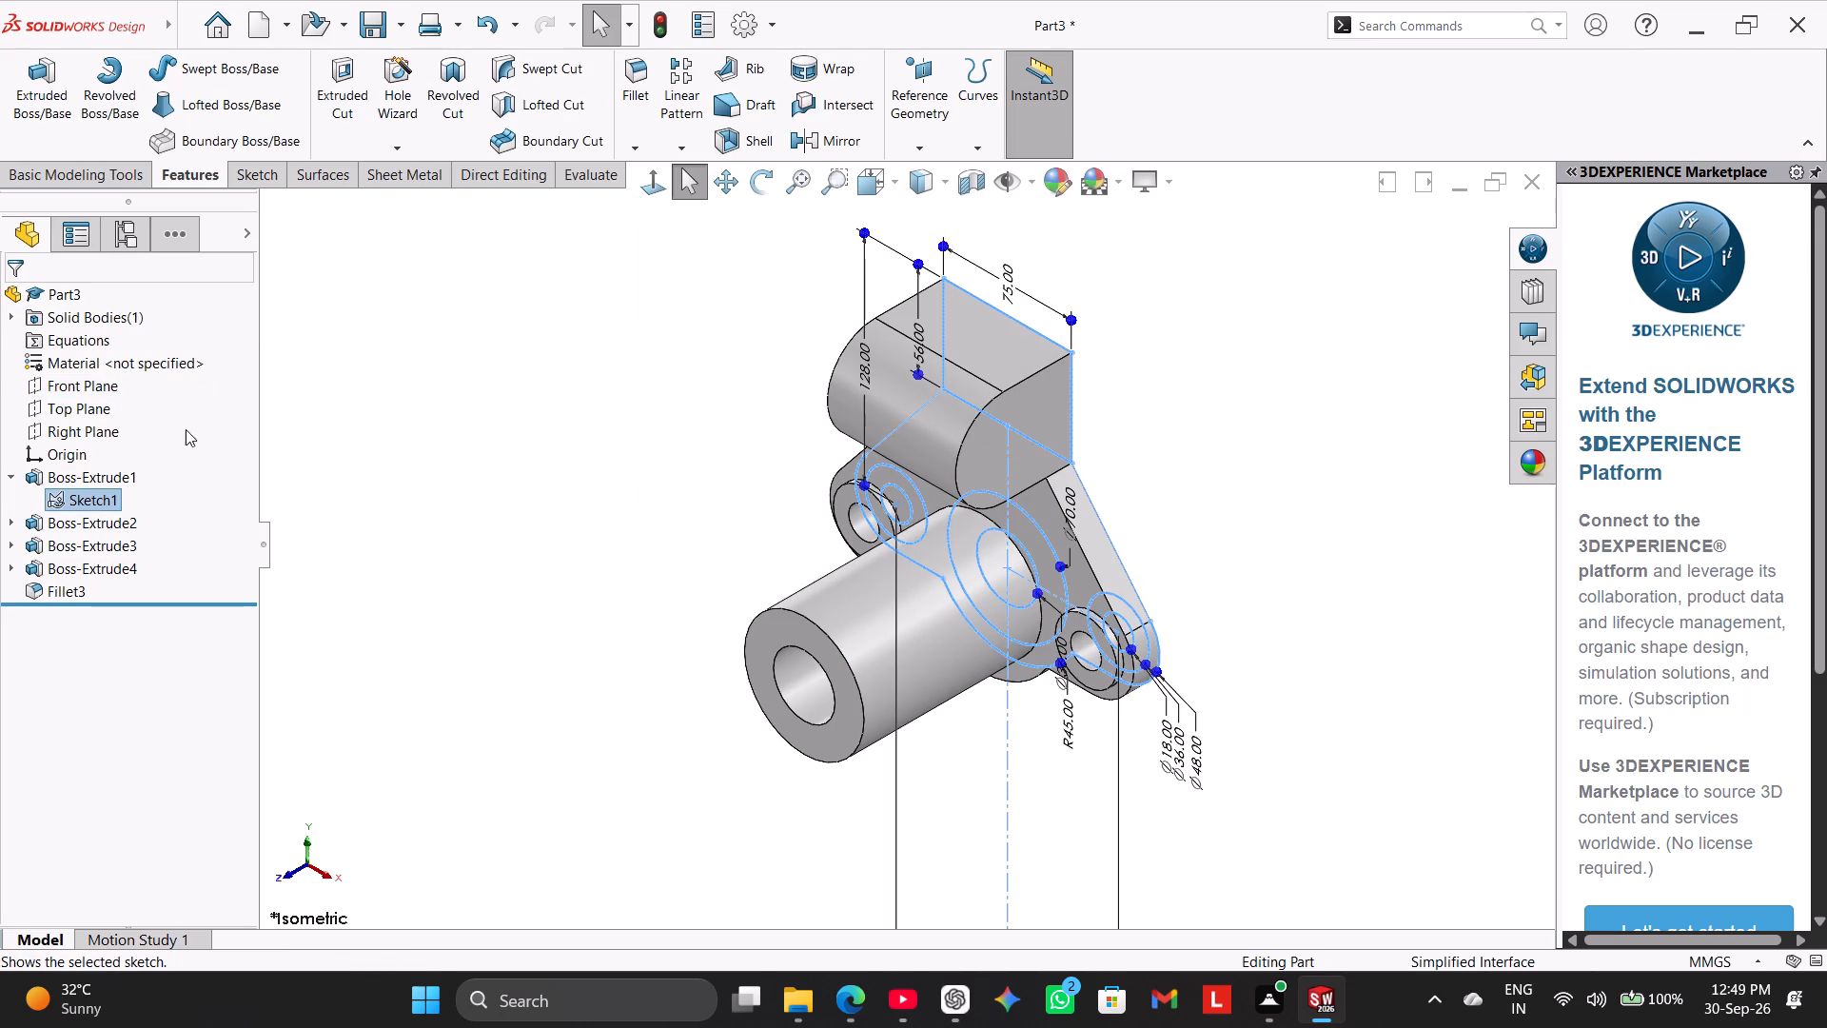
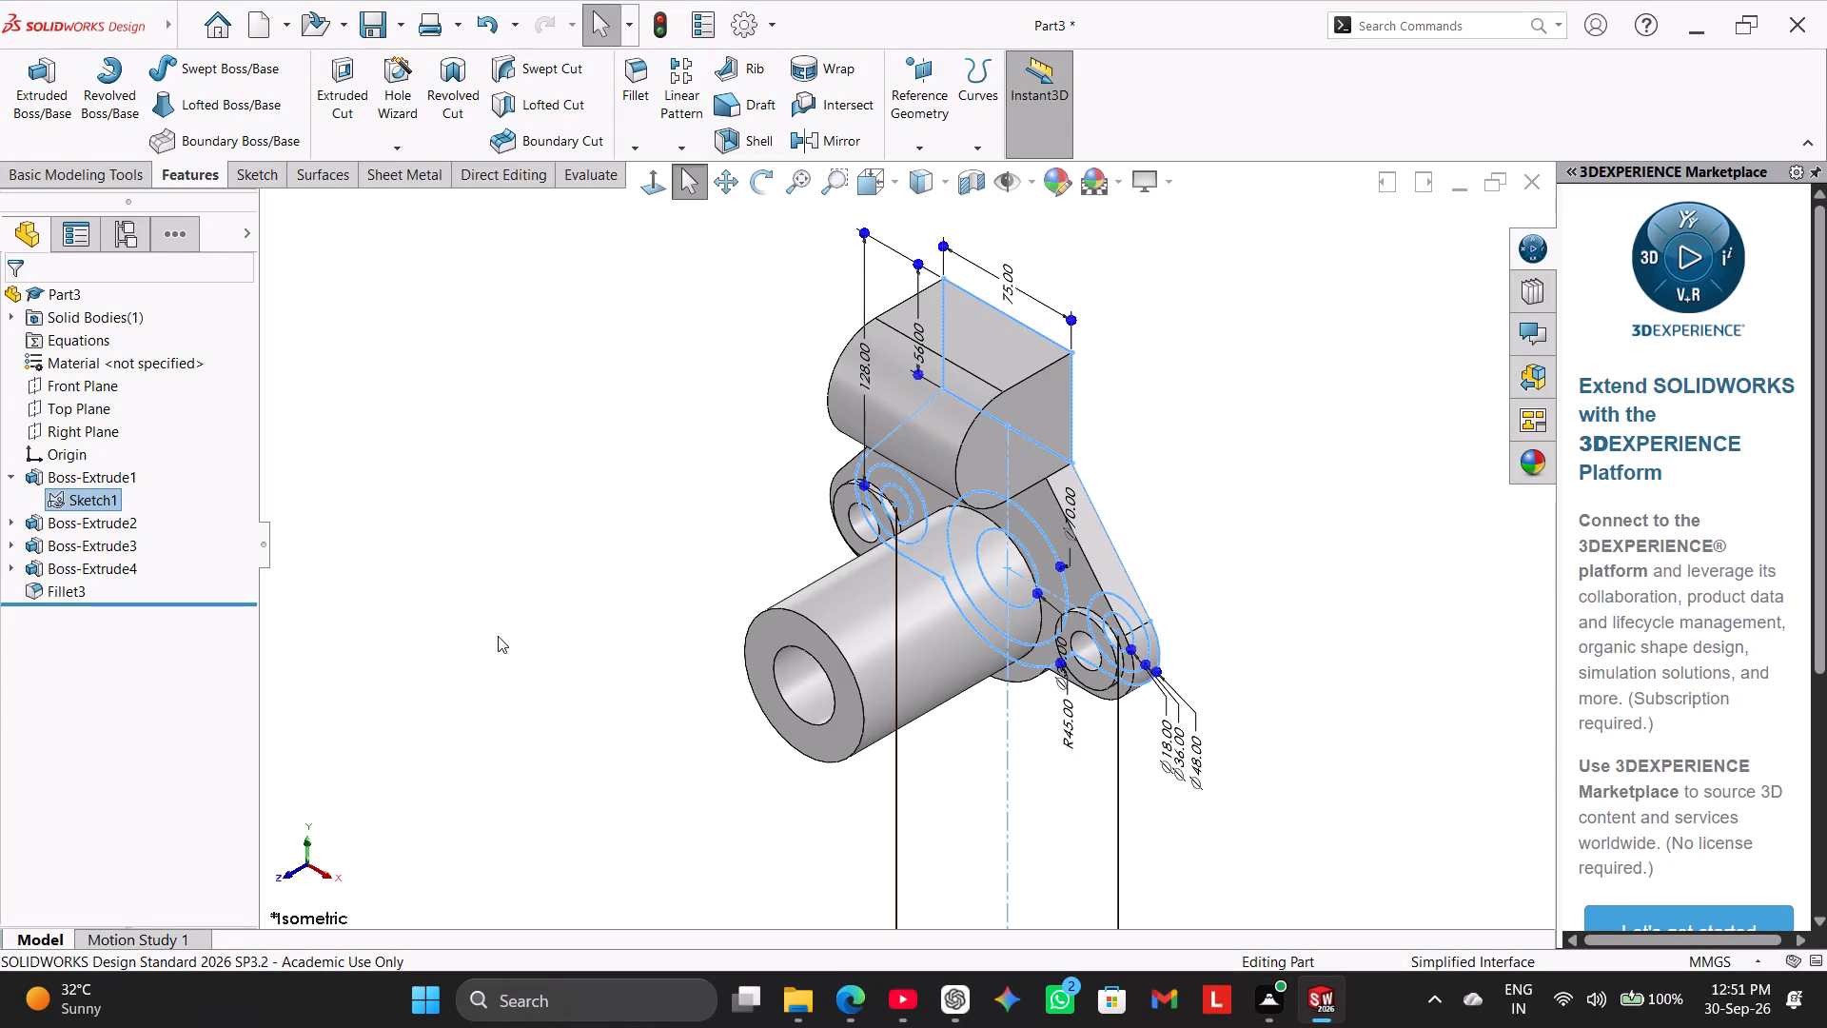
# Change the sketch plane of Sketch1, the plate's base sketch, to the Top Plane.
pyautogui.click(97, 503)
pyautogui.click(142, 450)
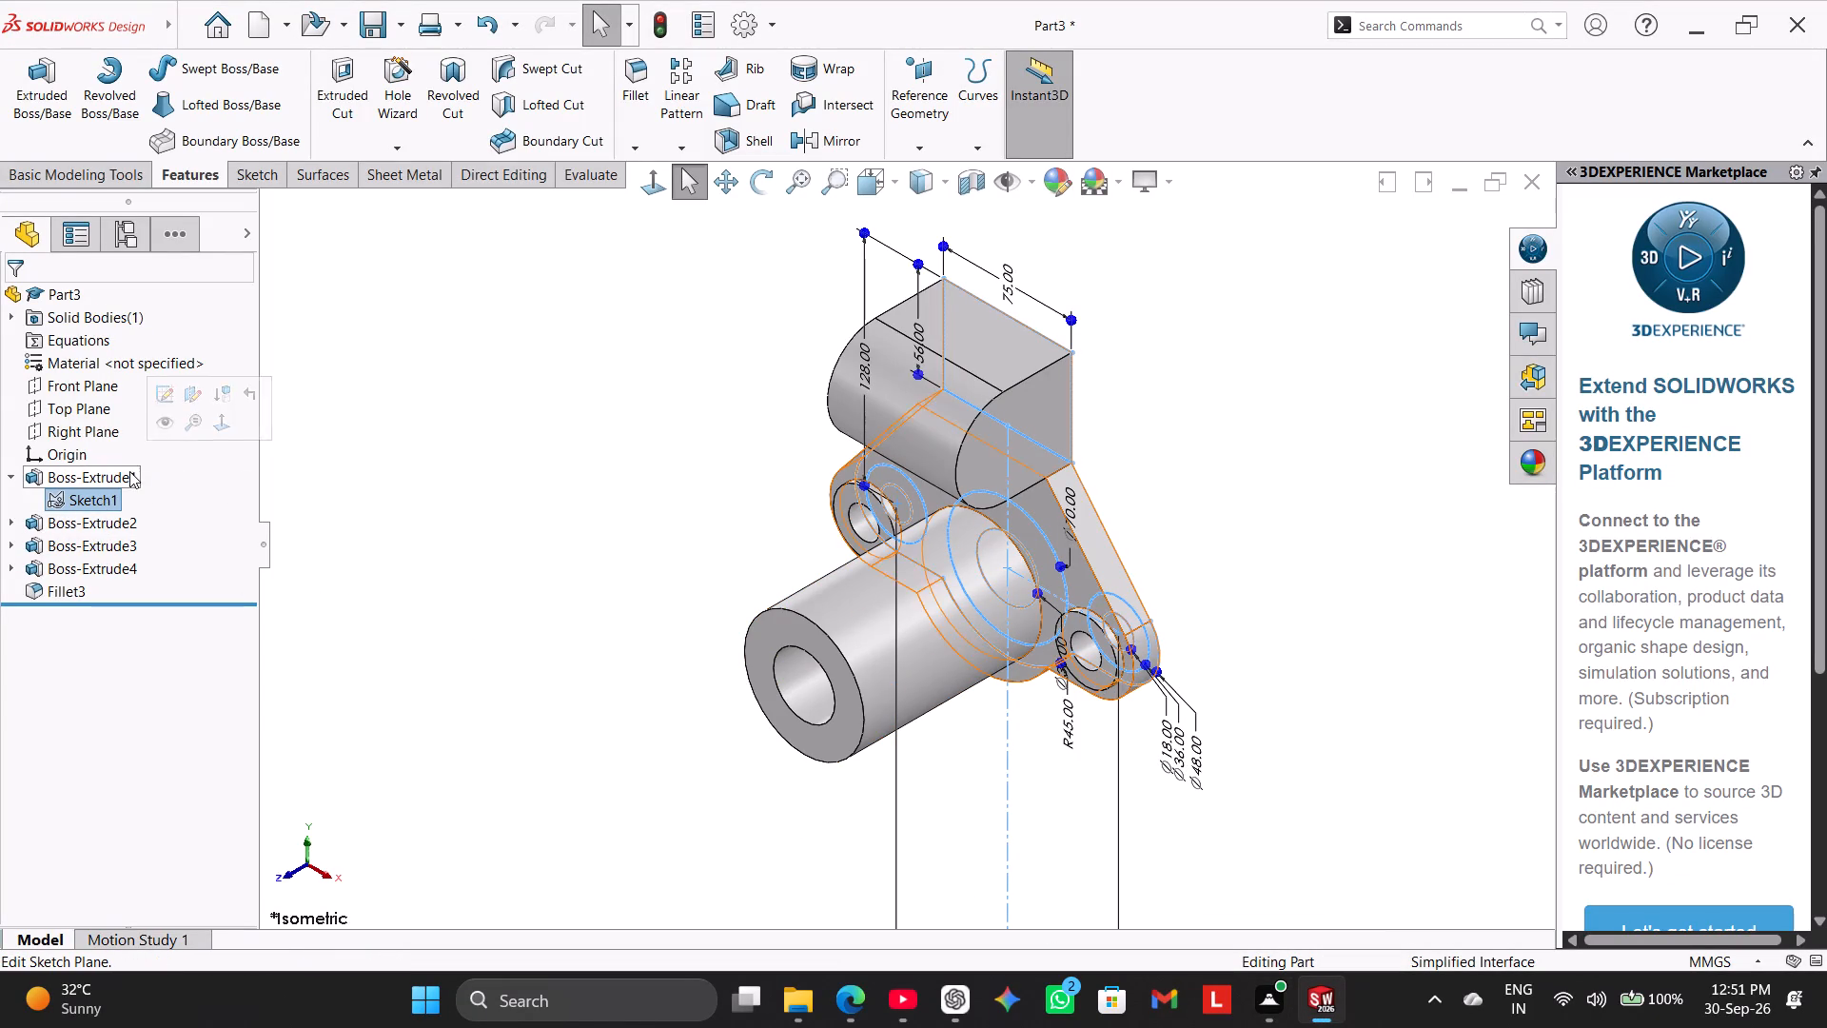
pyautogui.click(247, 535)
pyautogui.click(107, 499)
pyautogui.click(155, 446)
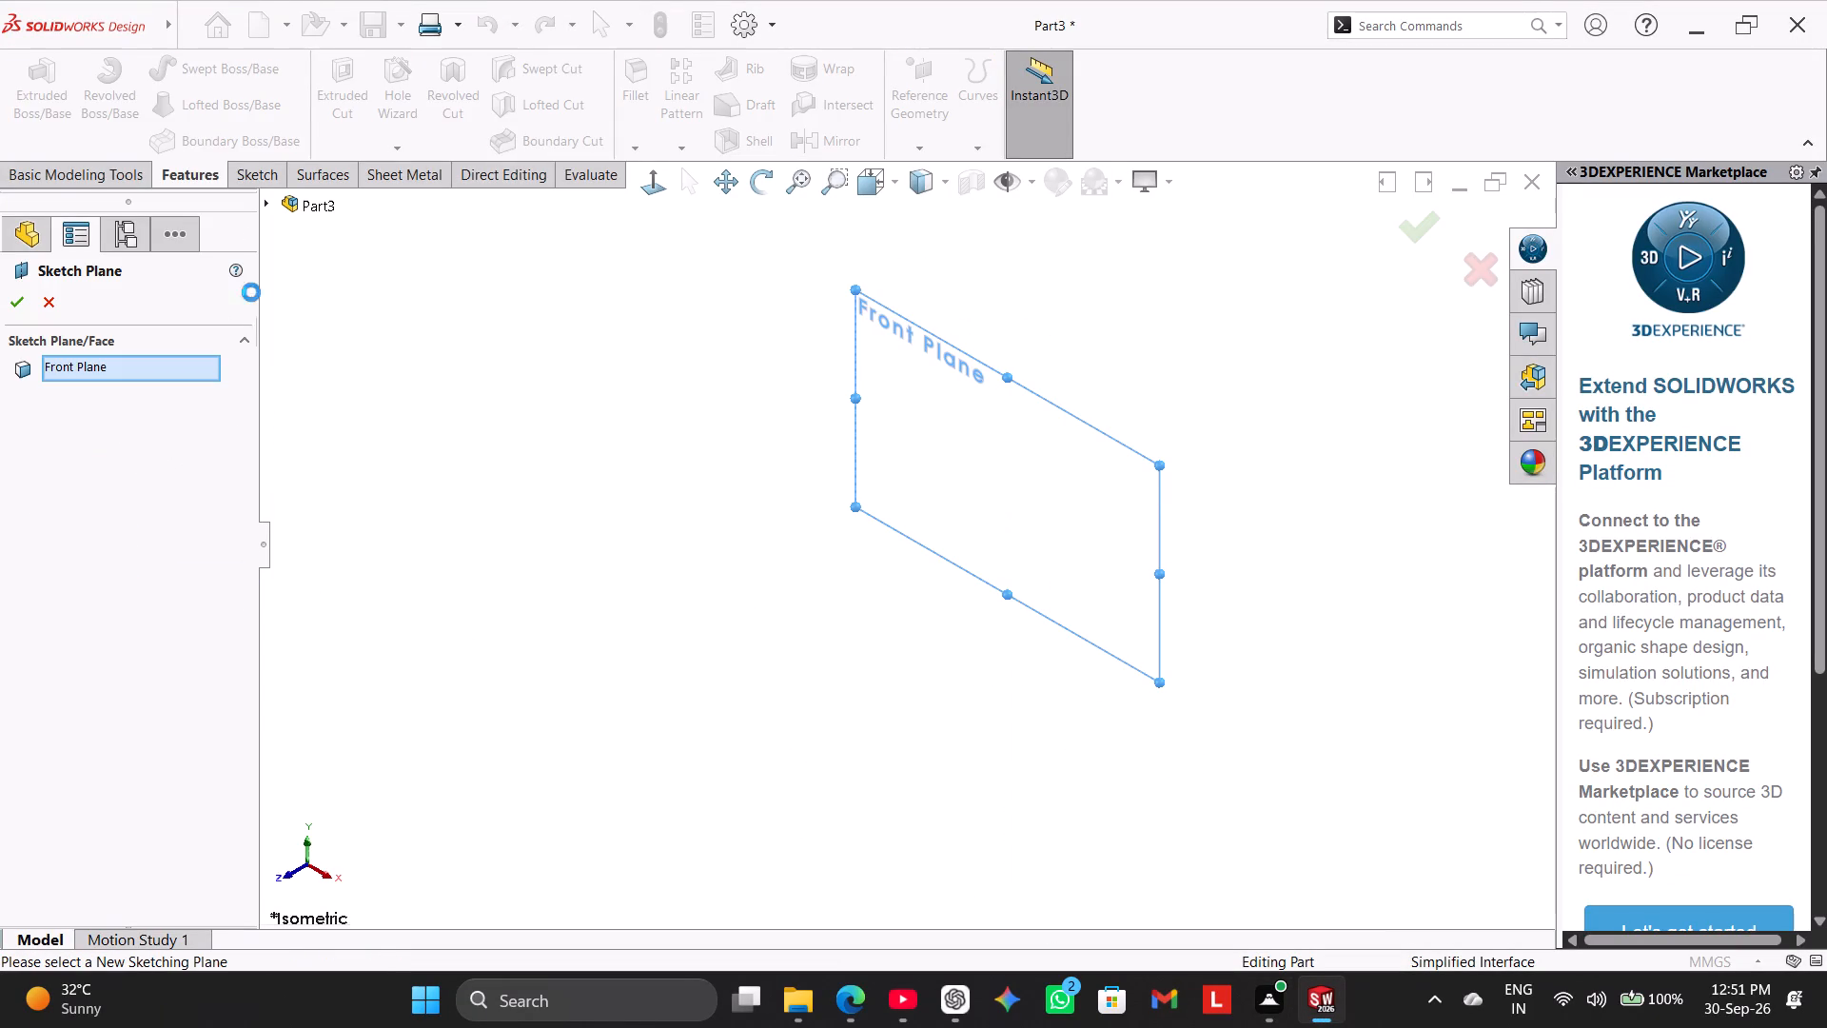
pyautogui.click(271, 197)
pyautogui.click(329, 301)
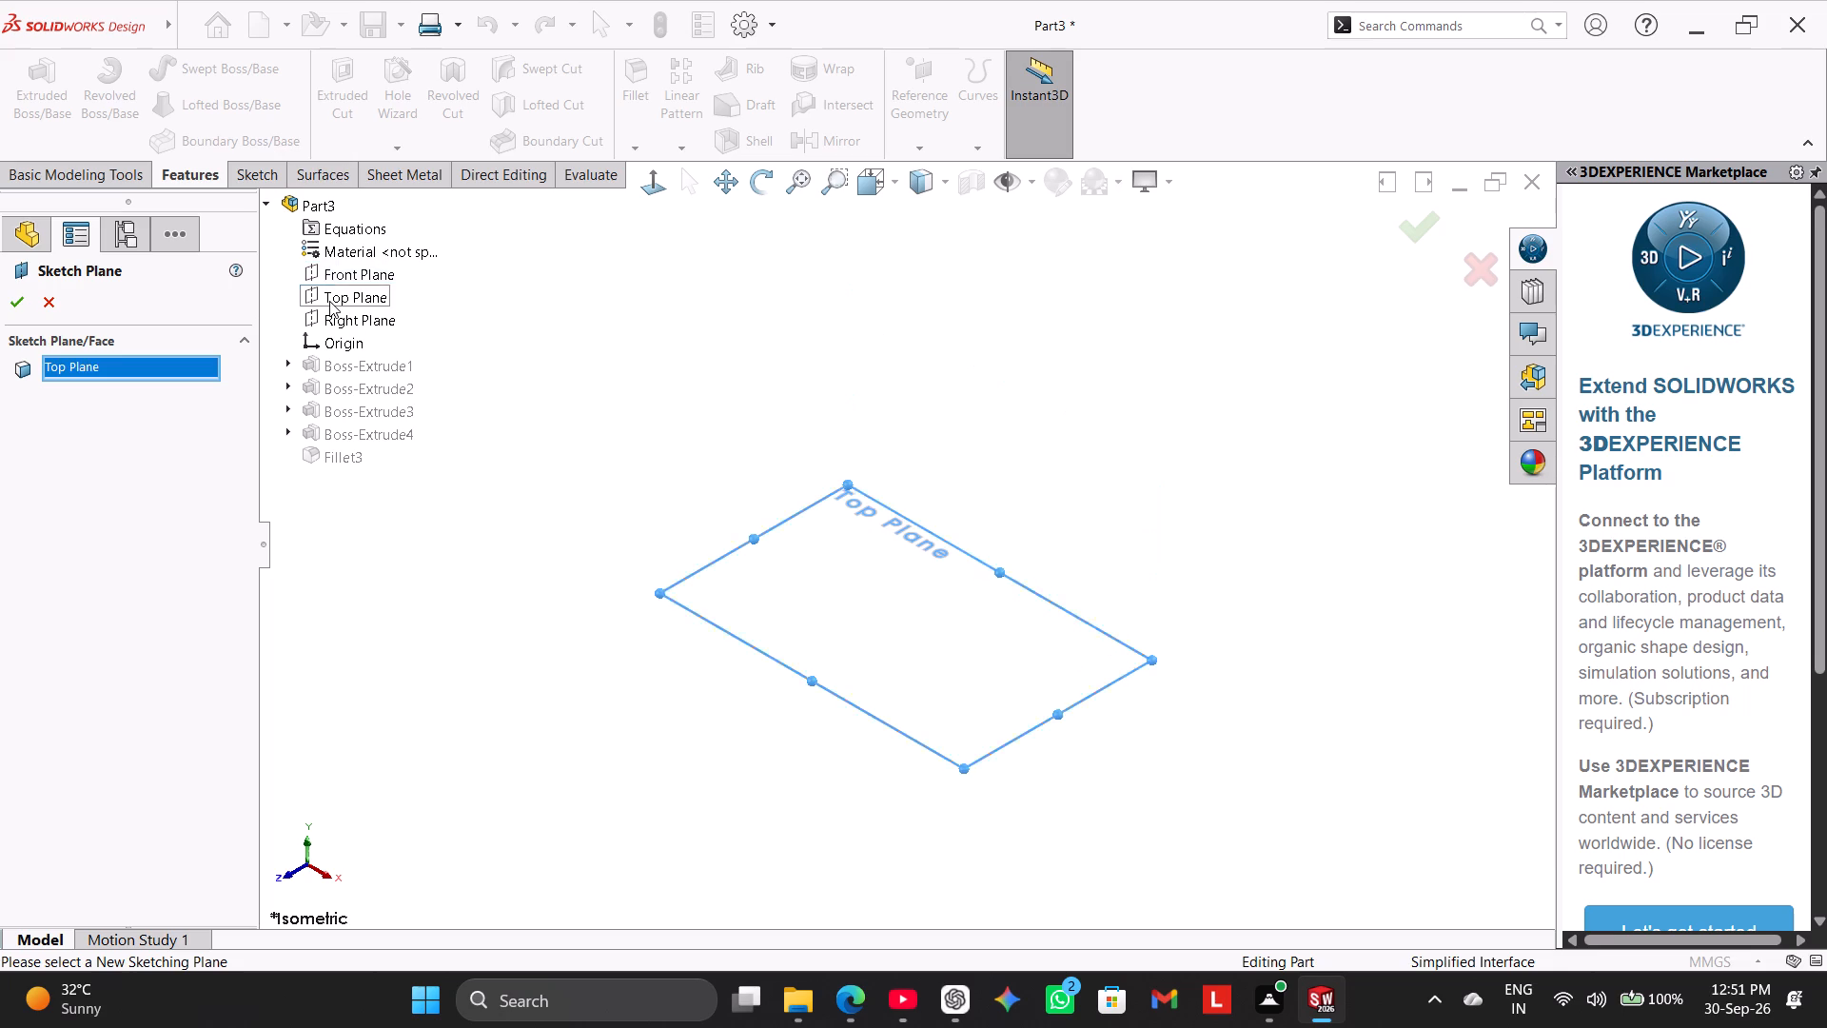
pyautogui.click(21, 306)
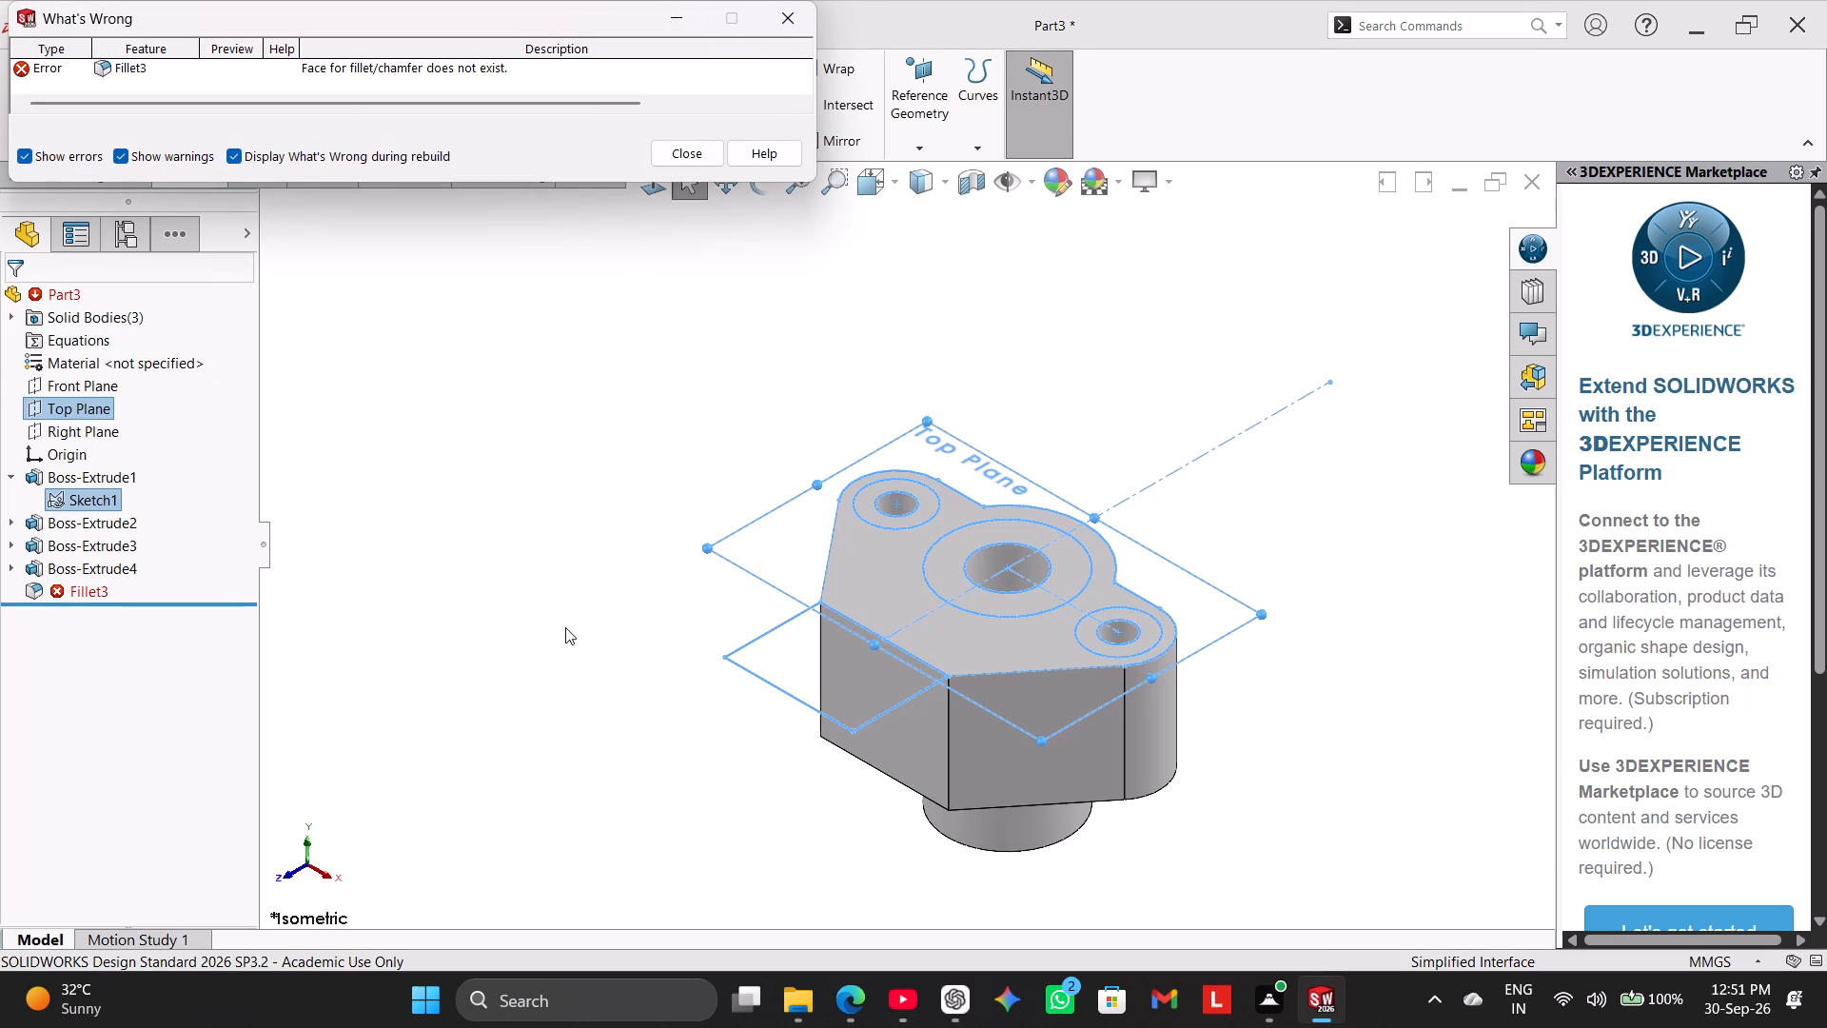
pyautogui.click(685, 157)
# Examine the reoriented part from isometric and rotated views.
pyautogui.moveTo(464, 530); pyautogui.dragTo(826, 317, button='right')
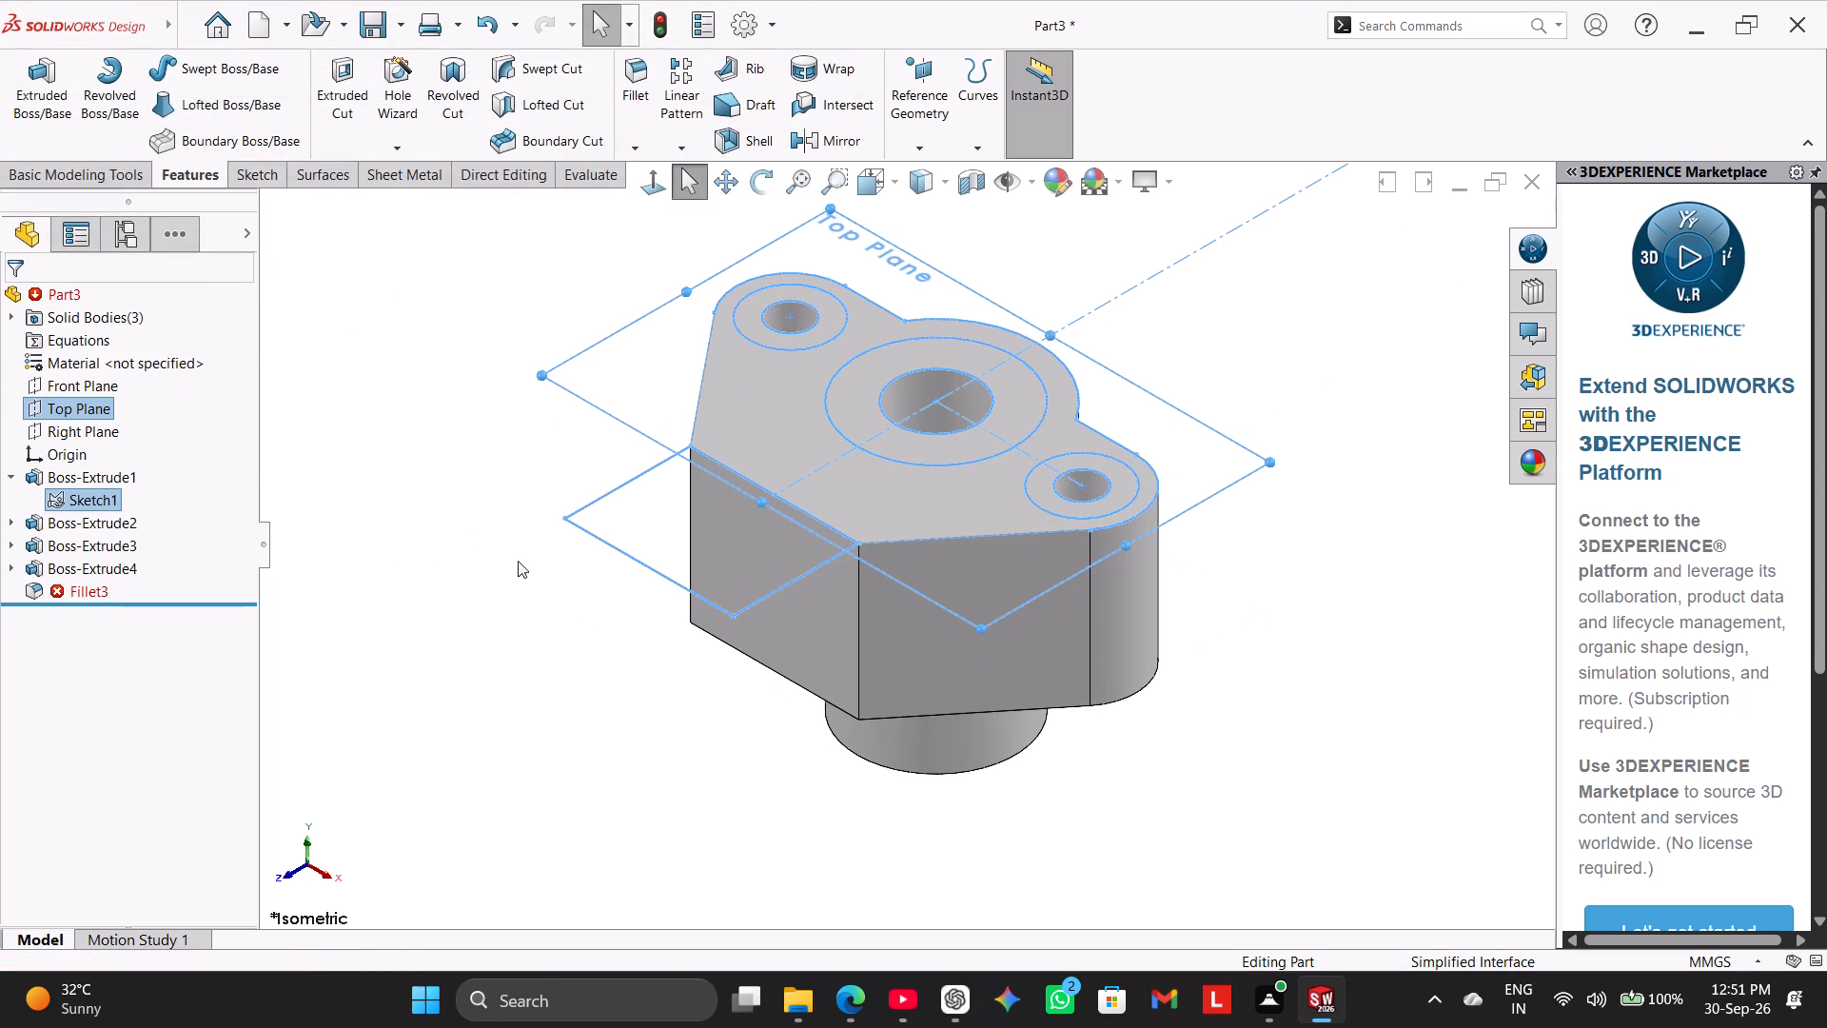
pyautogui.moveTo(492, 575); pyautogui.dragTo(842, 333, button='right')
pyautogui.moveTo(430, 520); pyautogui.dragTo(474, 492, button='middle')
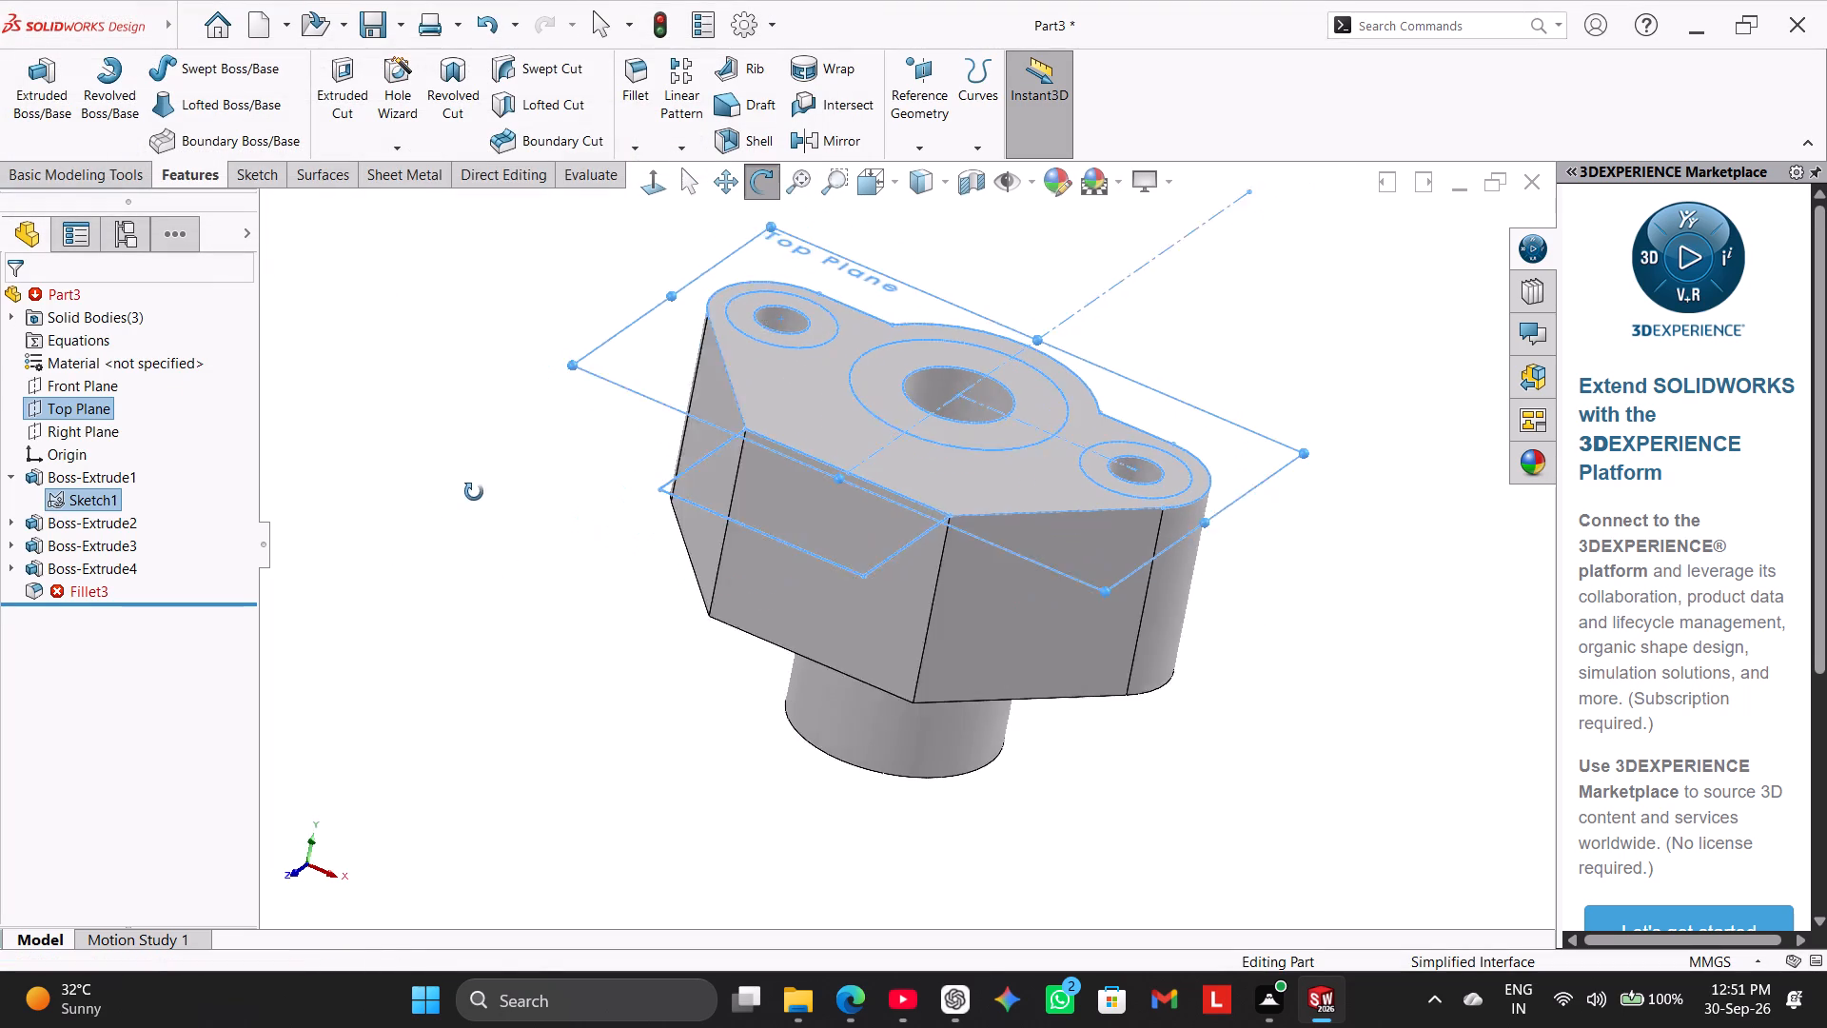
pyautogui.moveTo(474, 492); pyautogui.dragTo(566, 457, button='middle')
pyautogui.moveTo(489, 627); pyautogui.dragTo(742, 398, button='middle')
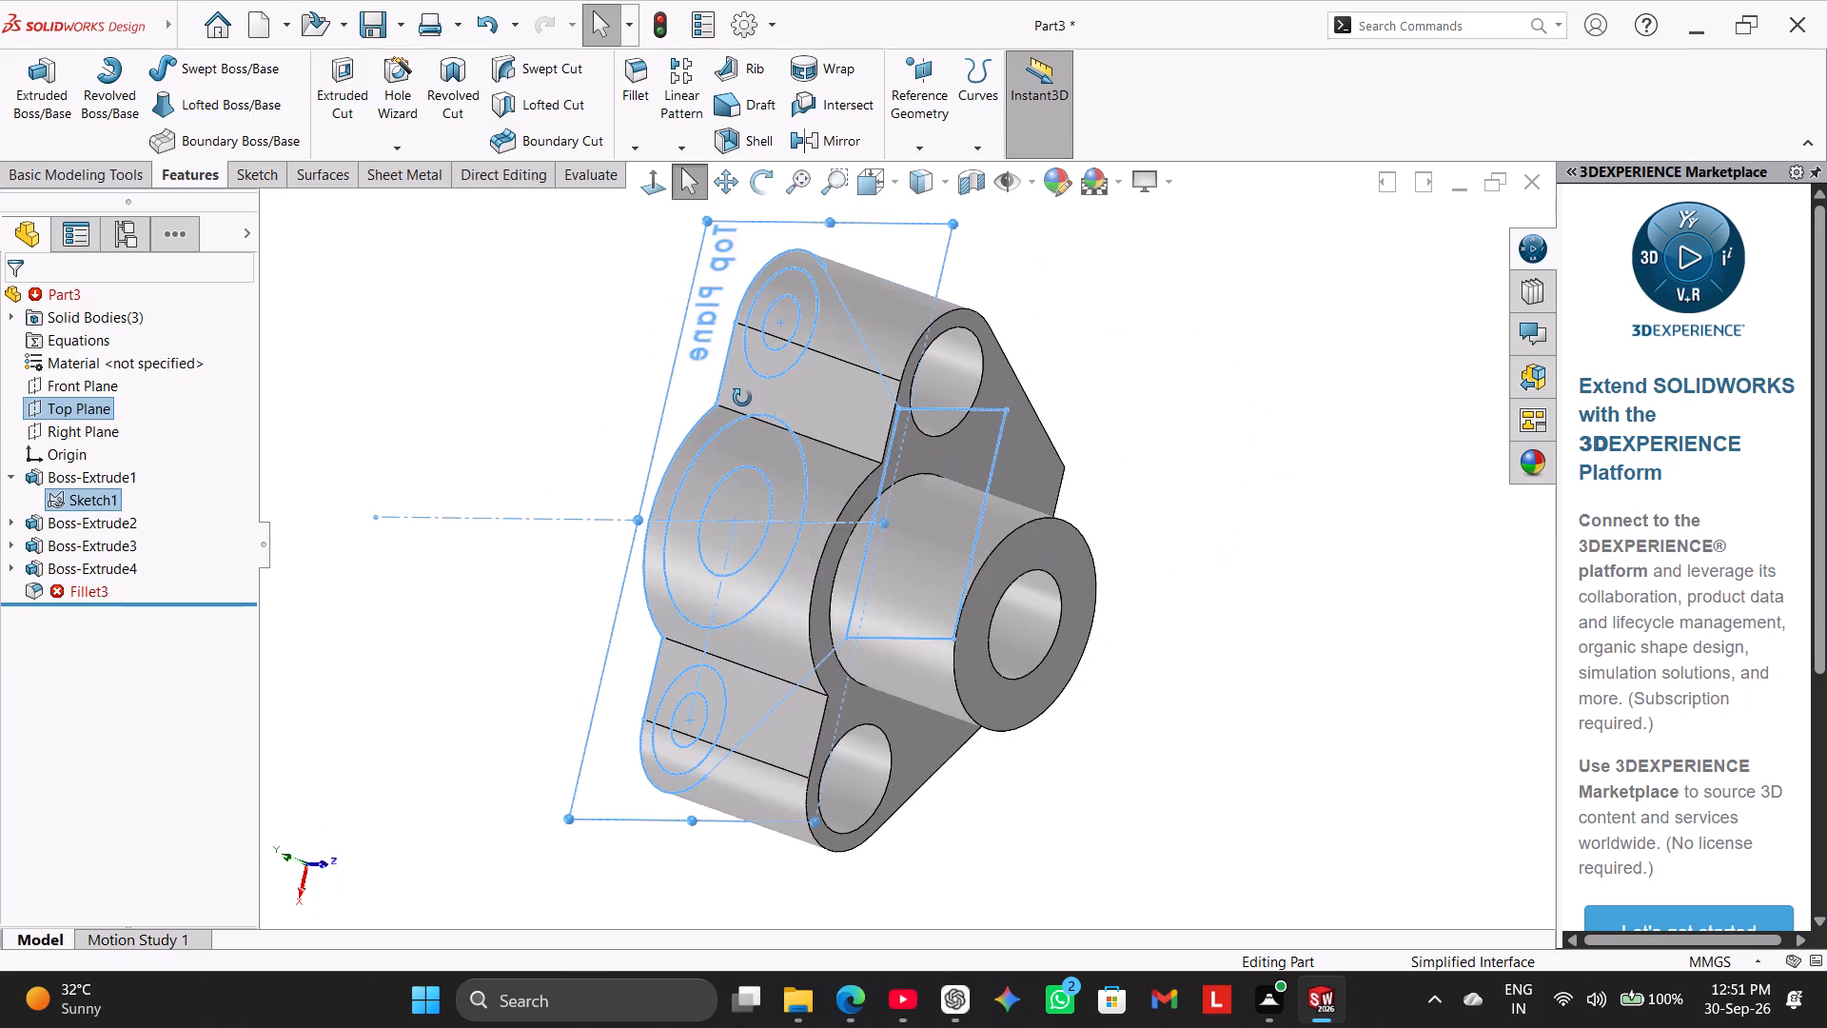
pyautogui.moveTo(742, 398); pyautogui.dragTo(707, 439, button='middle')
pyautogui.moveTo(543, 537); pyautogui.dragTo(508, 498, button='middle')
pyautogui.moveTo(443, 669); pyautogui.dragTo(967, 332, button='right')
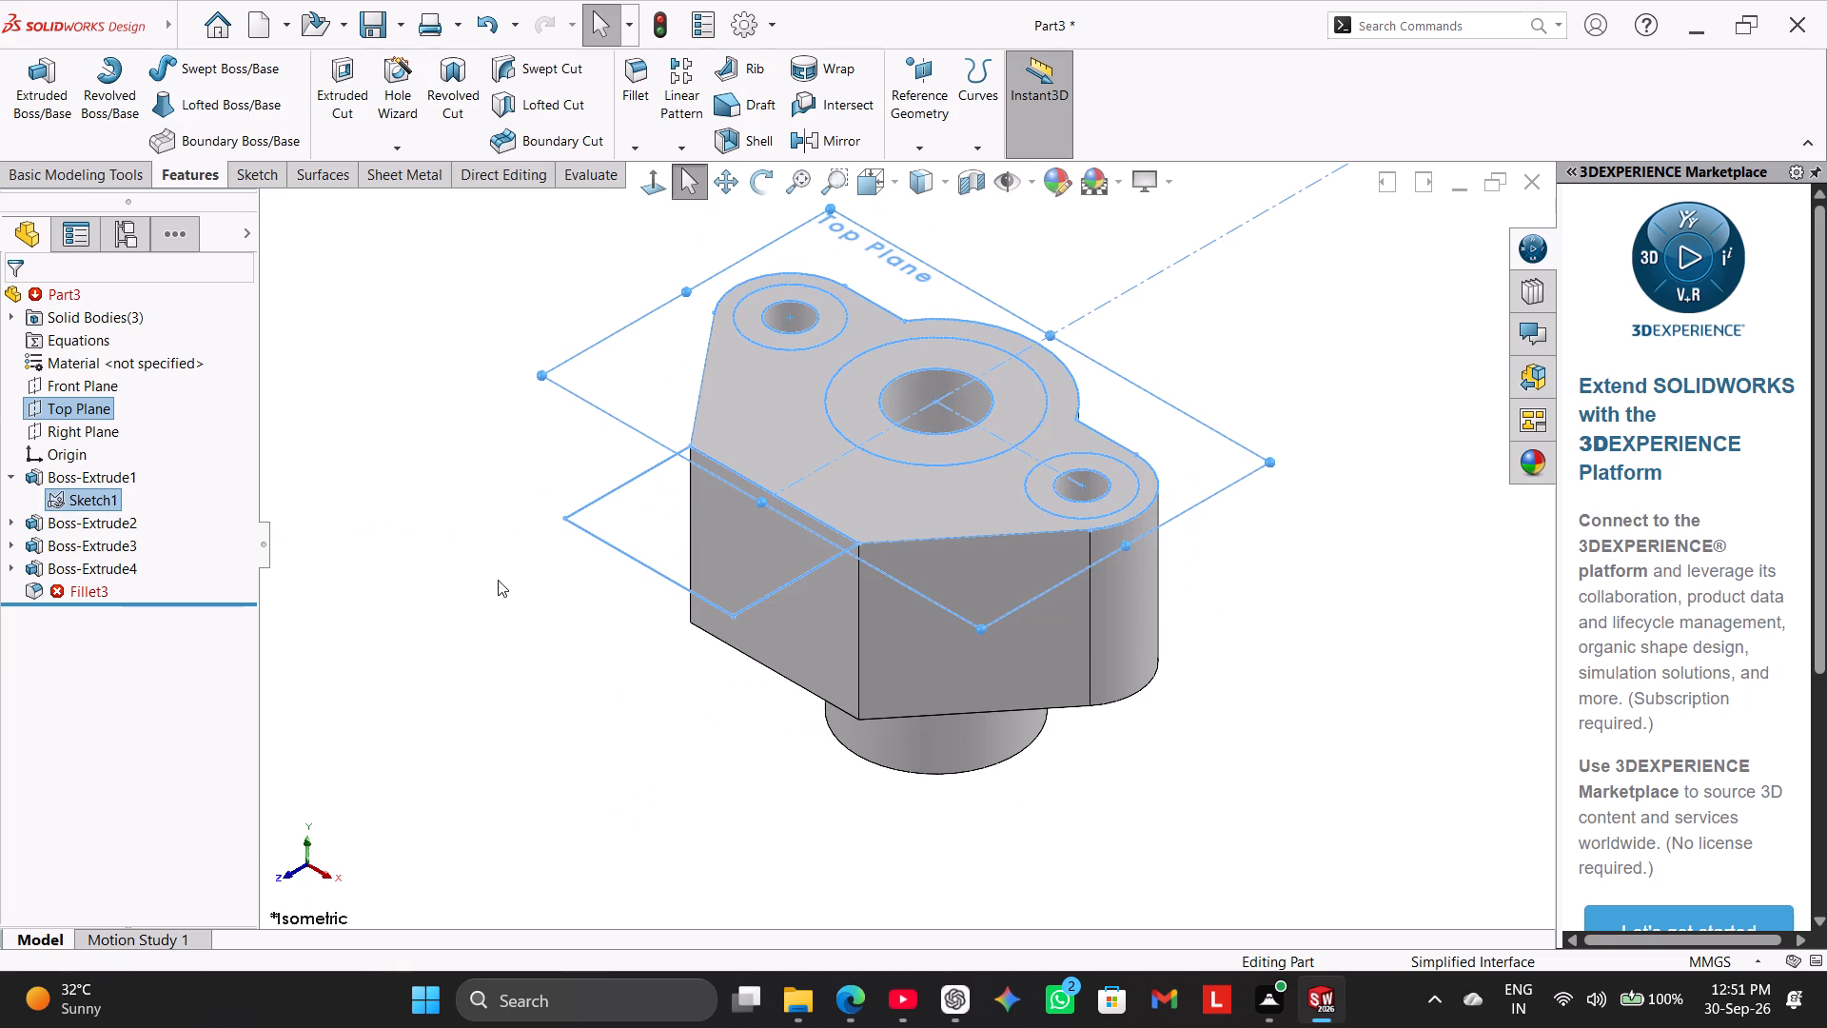
pyautogui.click(498, 580)
pyautogui.moveTo(425, 648); pyautogui.dragTo(1337, 142, button='right')
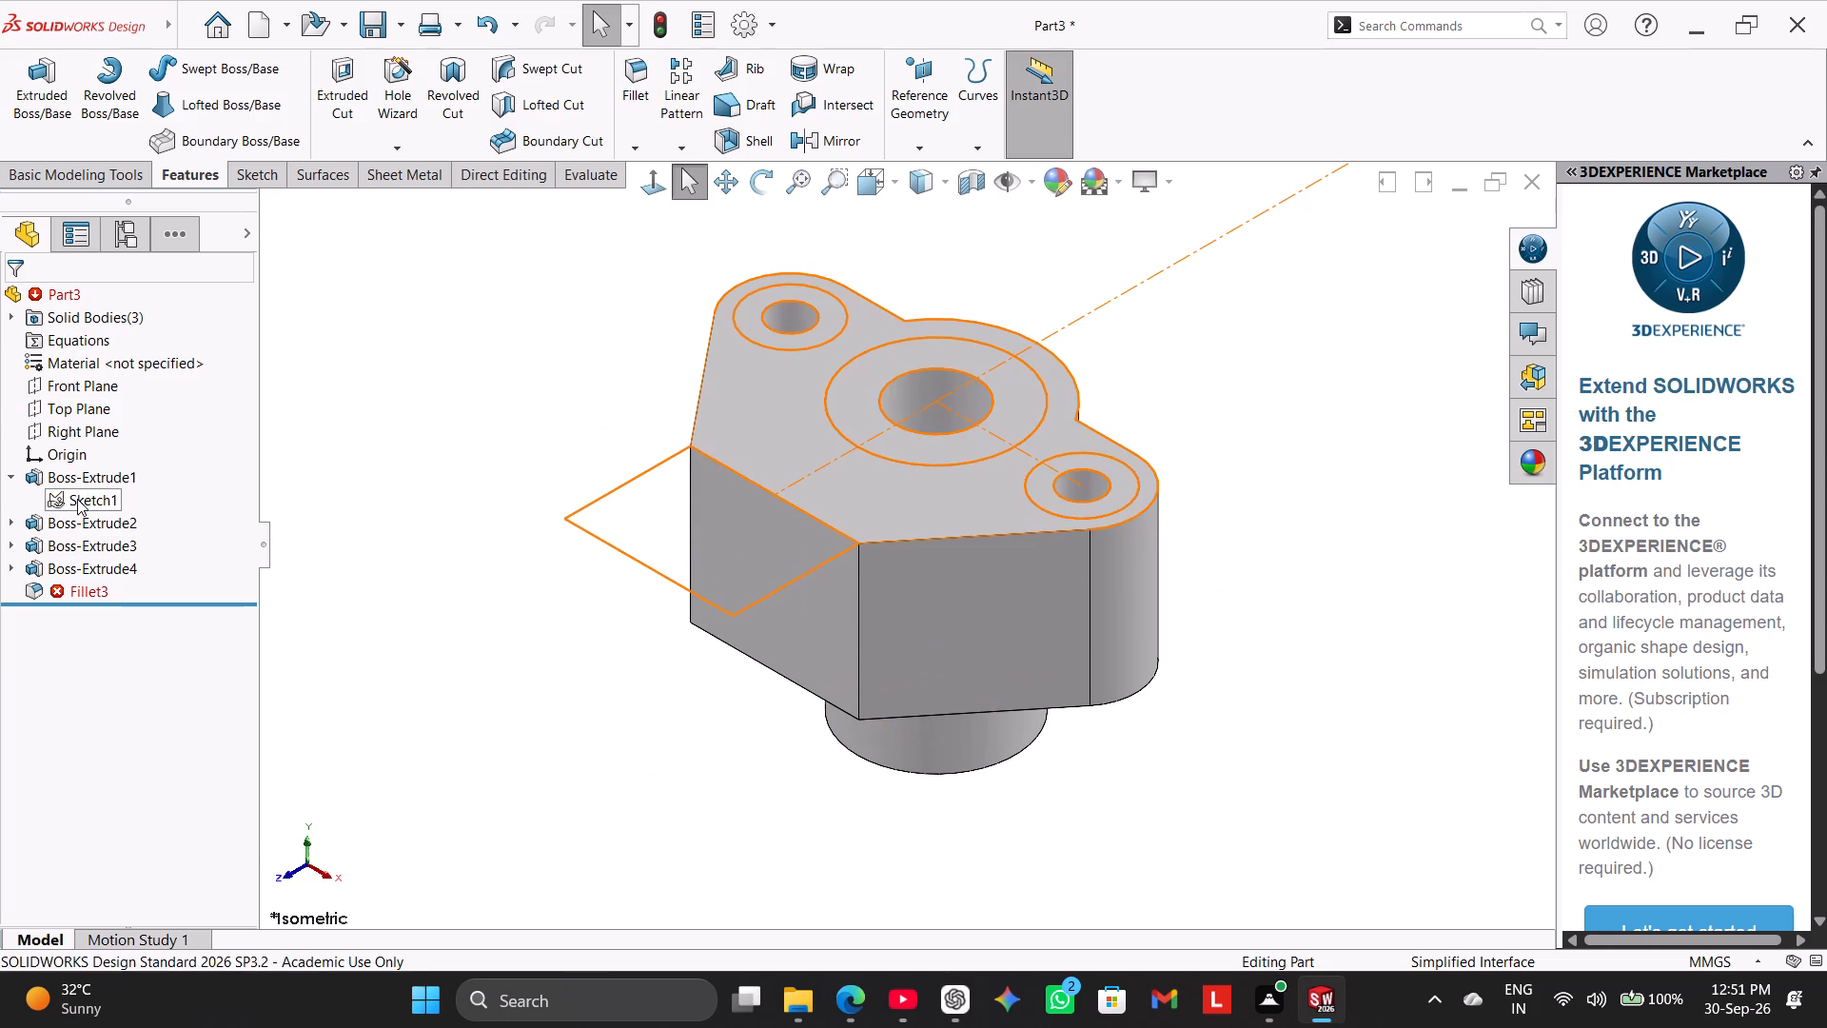
# Change Sketch1's sketch plane to the Right Plane and view the part isometrically.
pyautogui.click(77, 499)
pyautogui.click(127, 446)
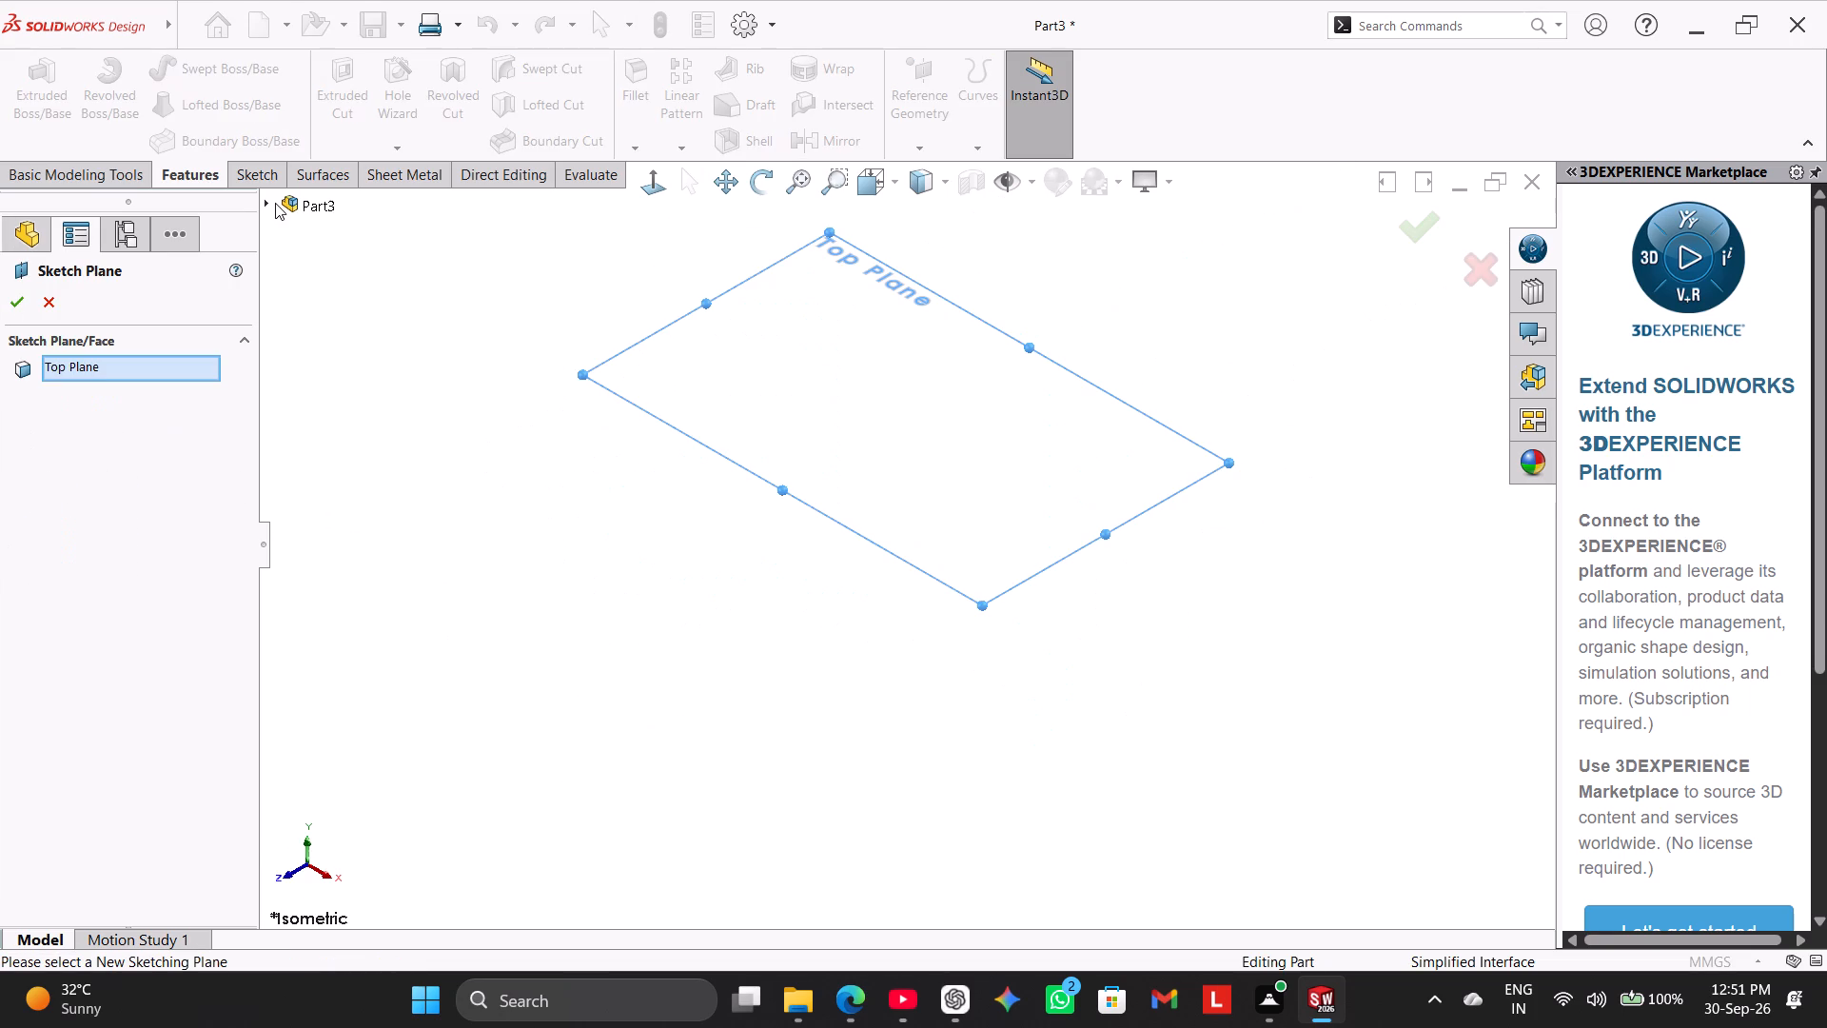
pyautogui.click(275, 203)
pyautogui.click(330, 314)
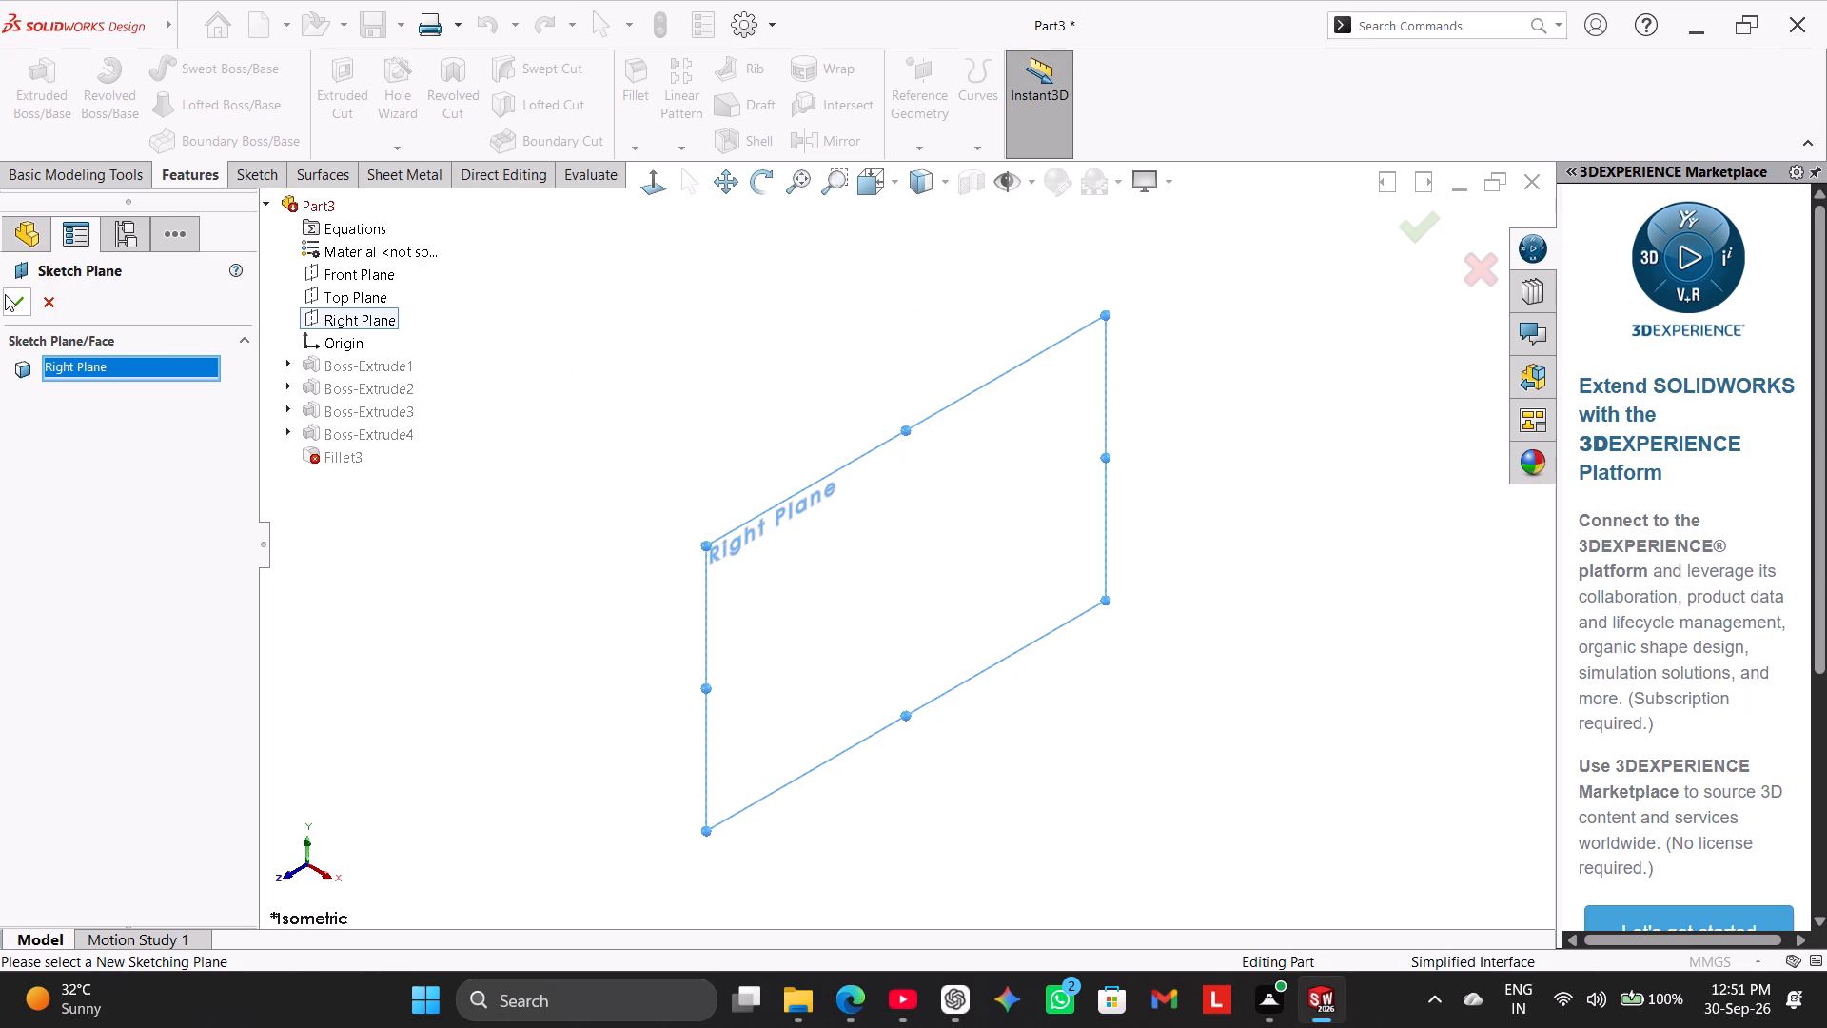
pyautogui.click(12, 297)
pyautogui.moveTo(465, 519); pyautogui.dragTo(979, 250, button='right')
pyautogui.moveTo(465, 463); pyautogui.dragTo(979, 202, button='right')
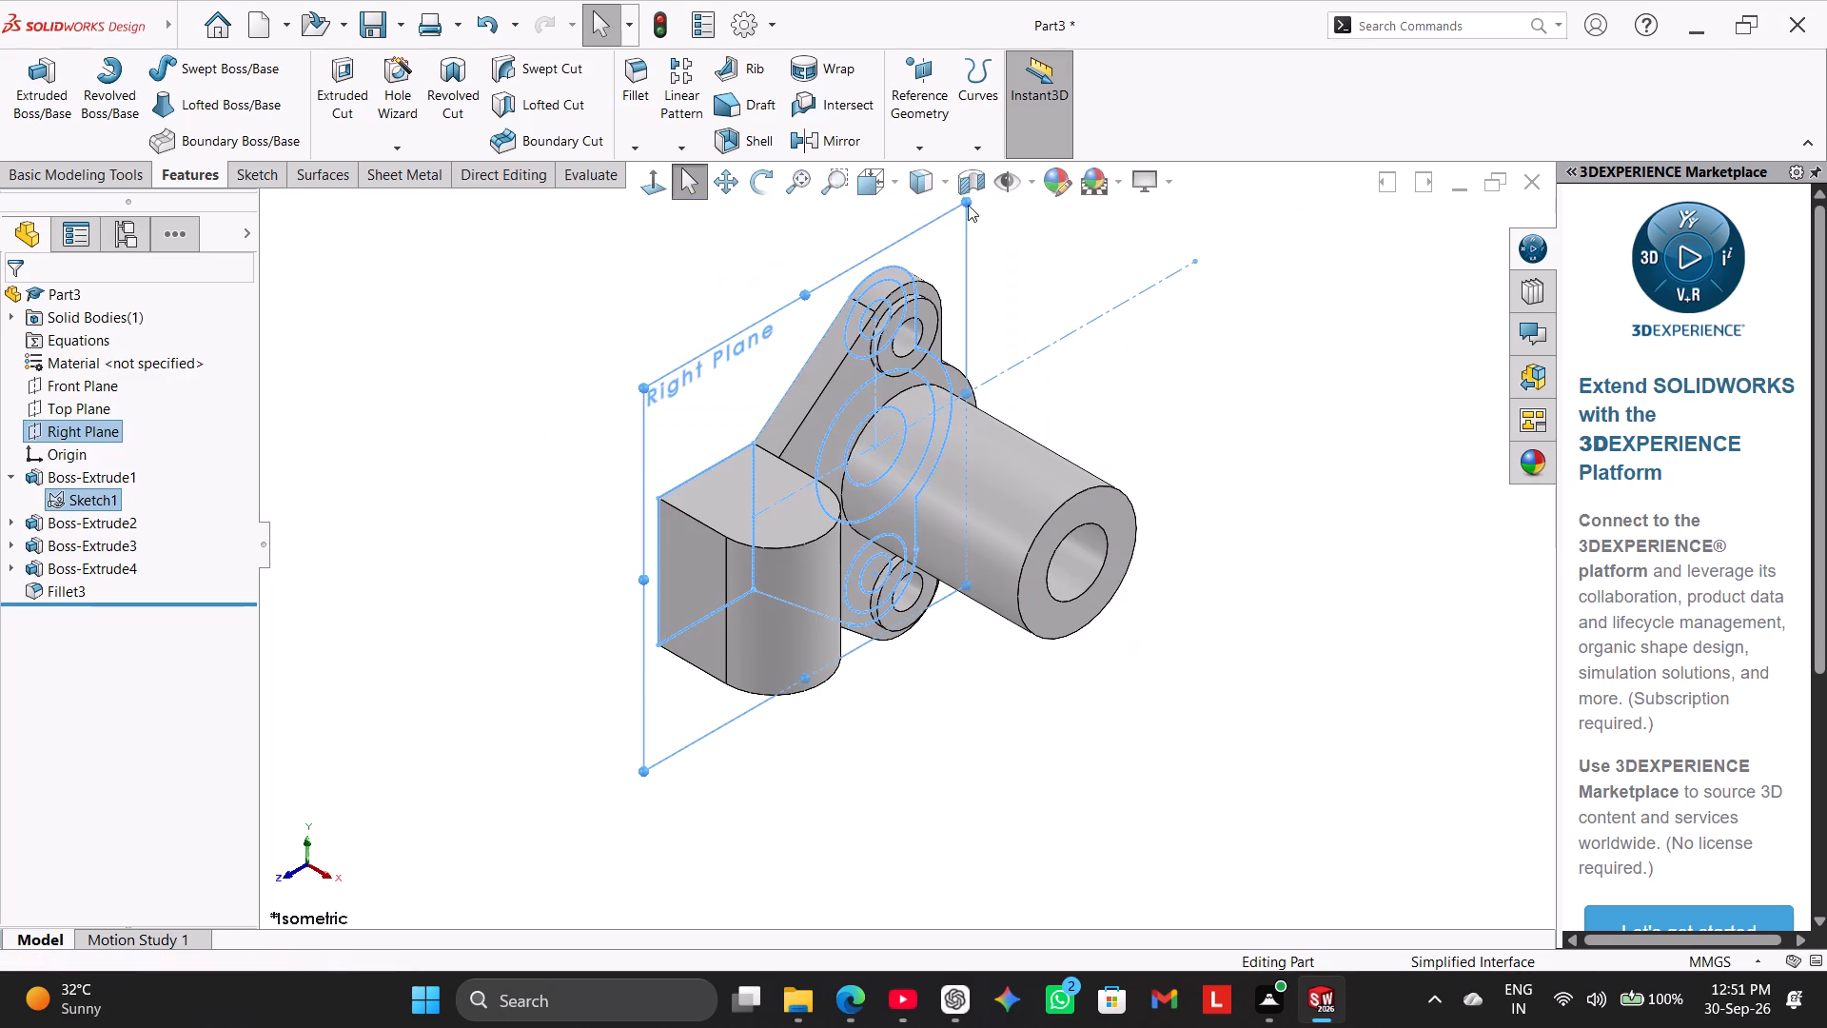
pyautogui.moveTo(368, 531); pyautogui.dragTo(999, 234, button='right')
# Change Sketch1's sketch plane to the Top Plane again and view the part isometrically.
pyautogui.click(65, 498)
pyautogui.click(124, 443)
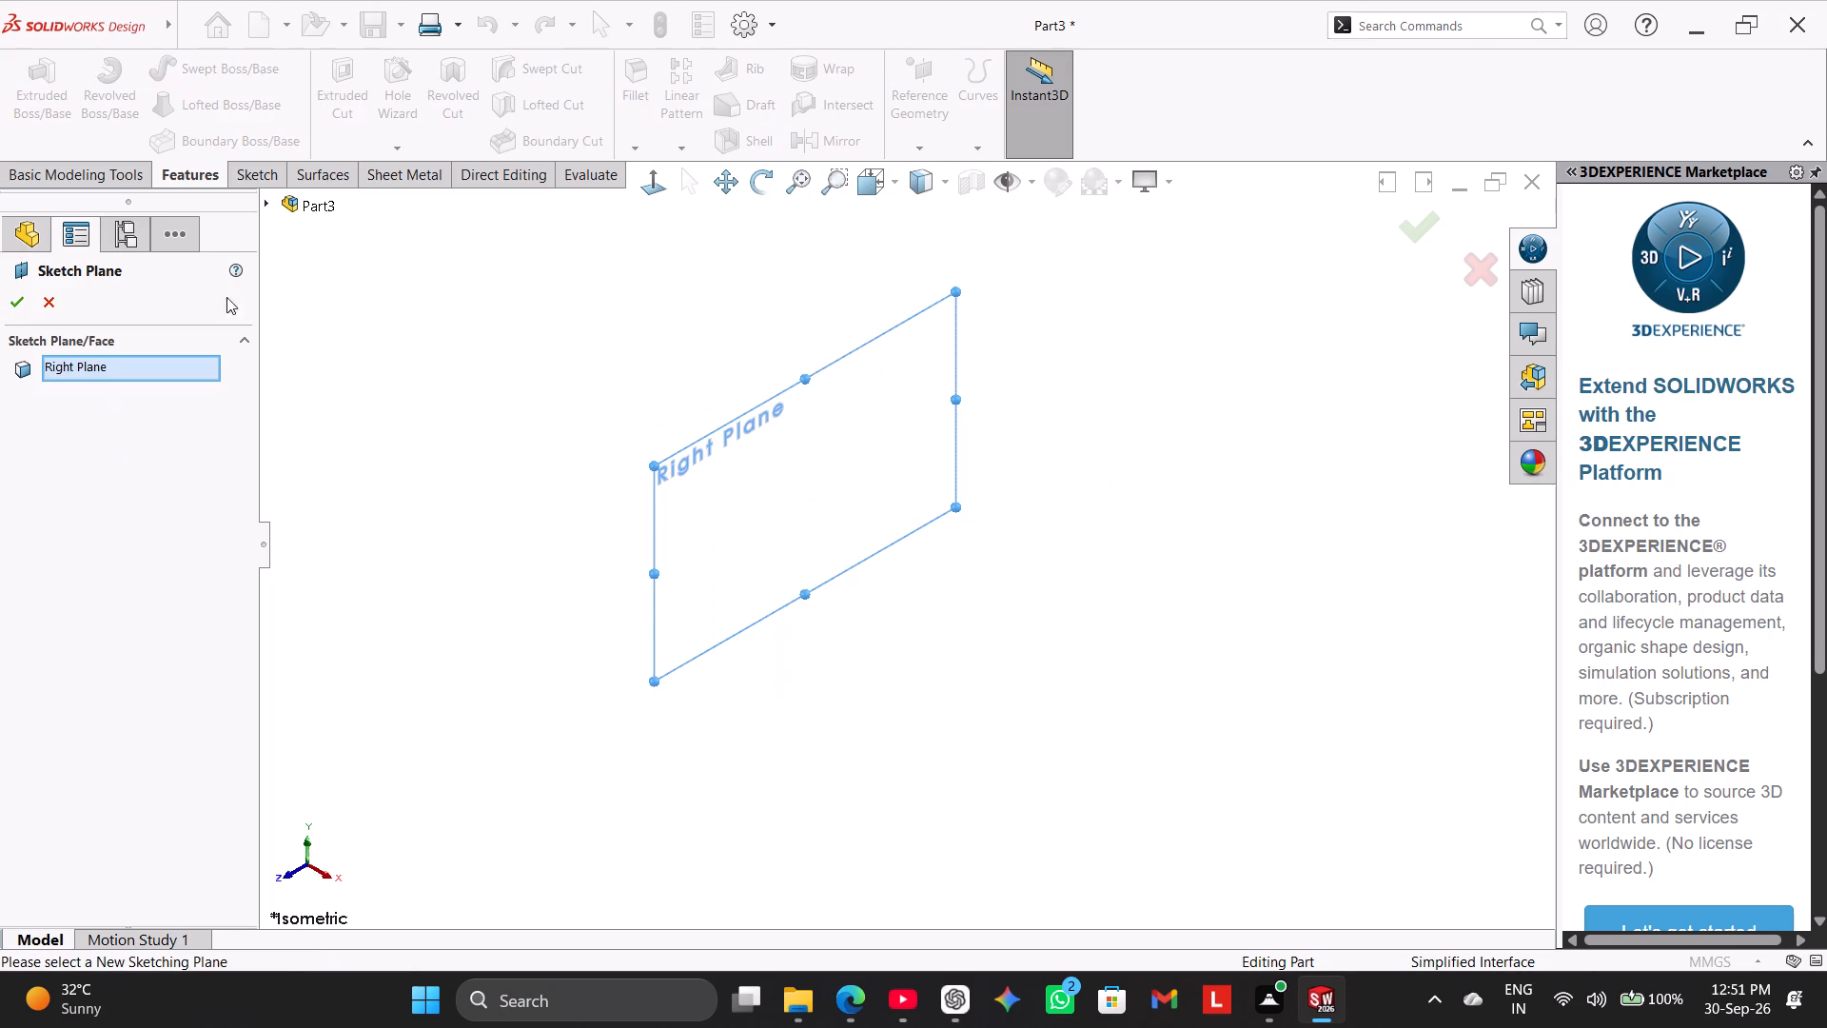
pyautogui.click(276, 195)
pyautogui.click(336, 294)
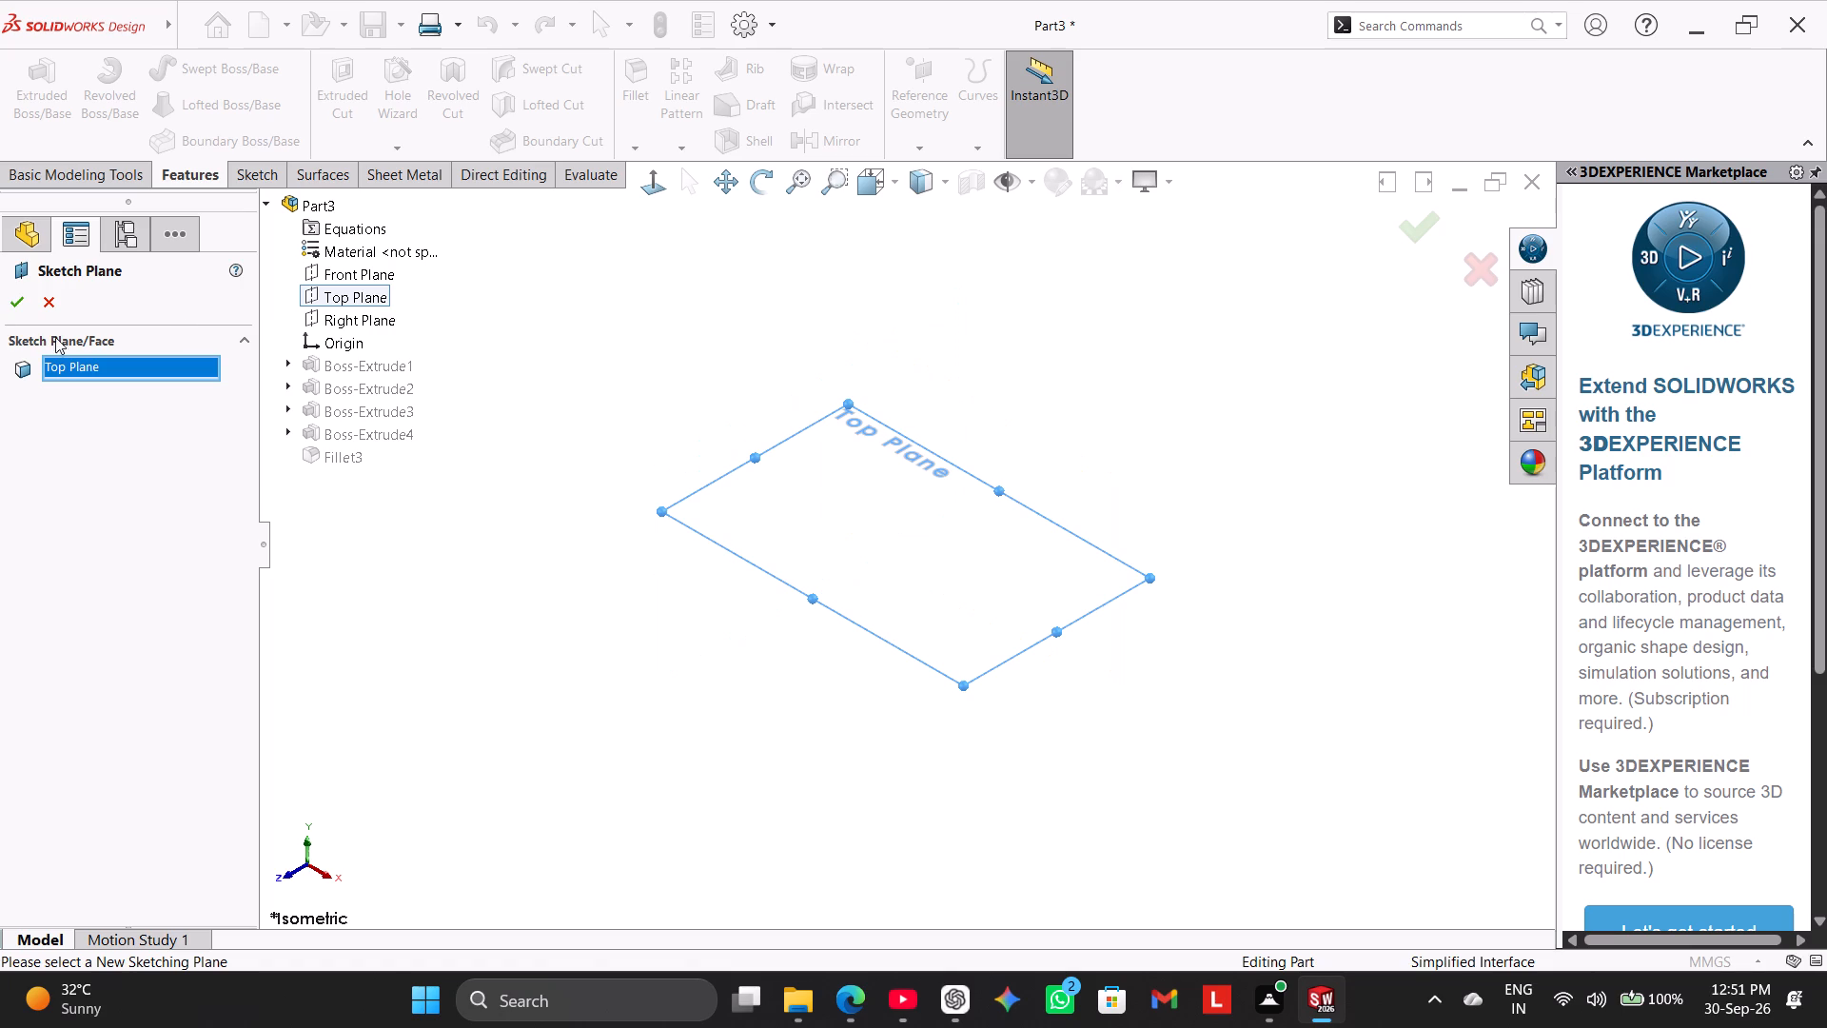
pyautogui.click(11, 296)
pyautogui.moveTo(413, 542); pyautogui.dragTo(816, 349, button='right')
pyautogui.moveTo(448, 537); pyautogui.dragTo(869, 331, button='right')
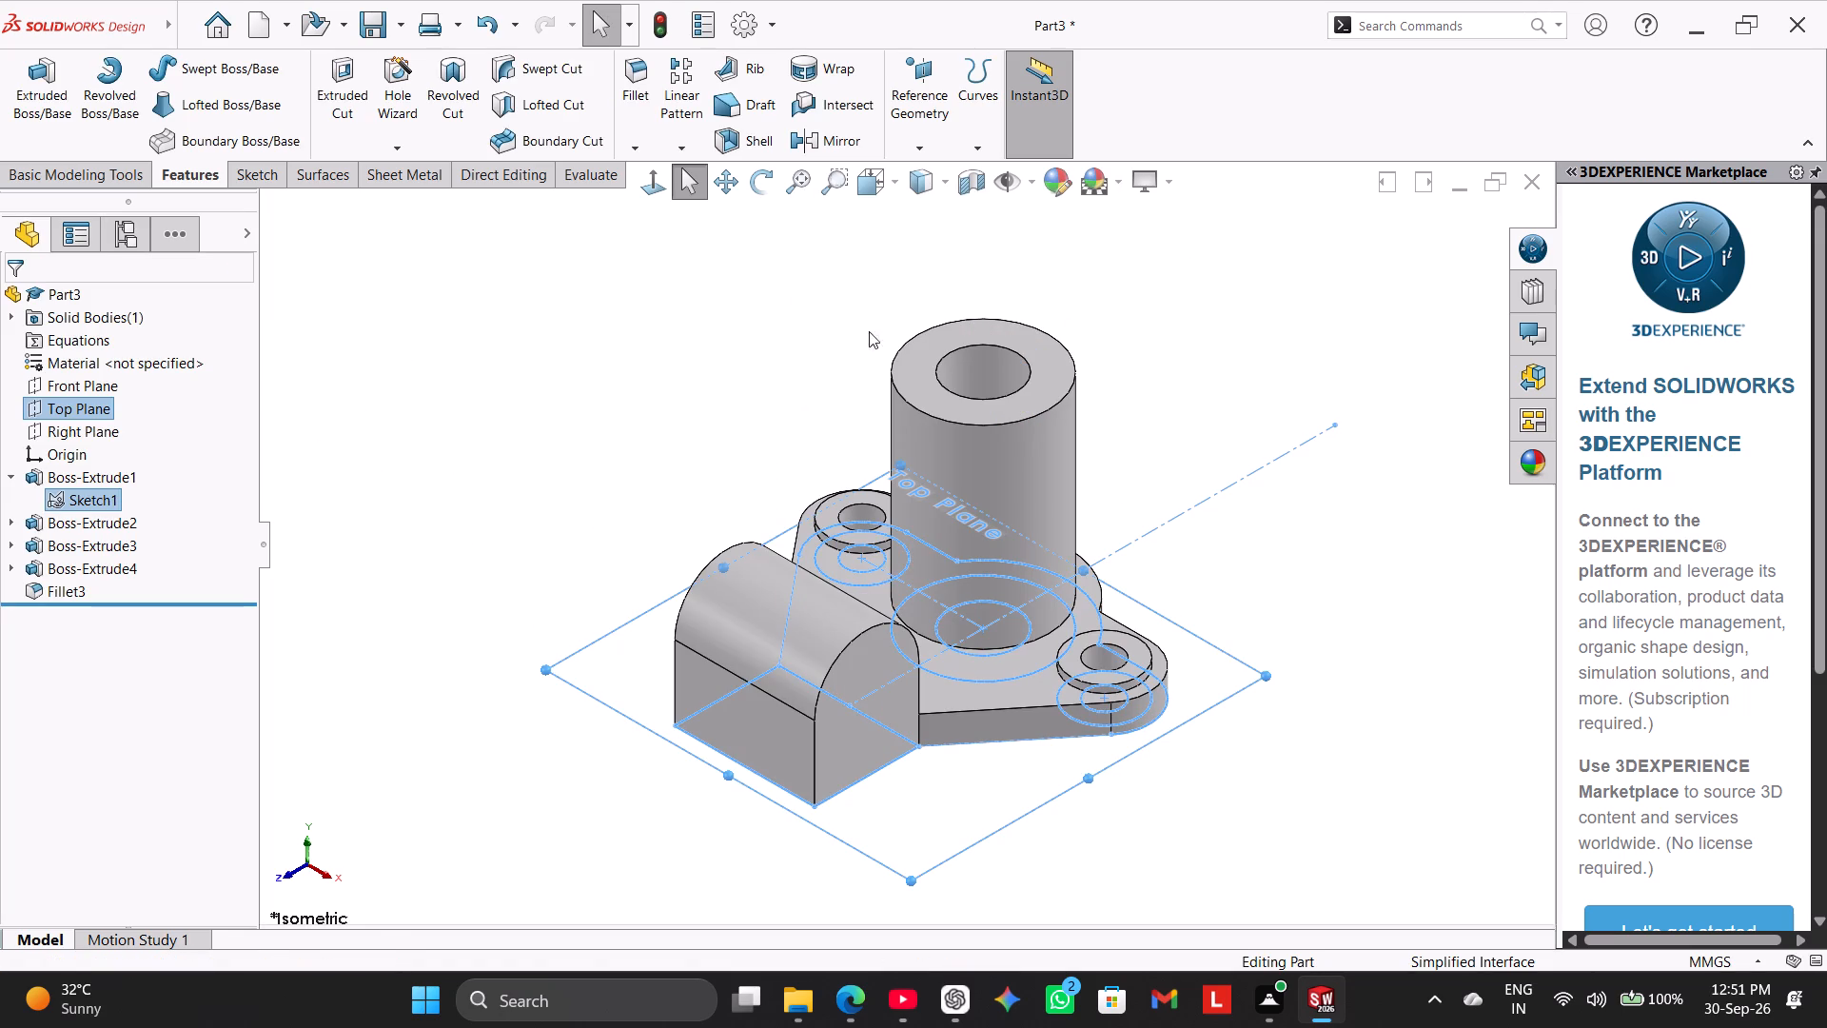
pyautogui.moveTo(869, 331); pyautogui.dragTo(888, 328, button='right')
pyautogui.click(528, 447)
pyautogui.moveTo(503, 465); pyautogui.dragTo(1771, 121, button='right')
pyautogui.moveTo(644, 467); pyautogui.dragTo(1745, 14, button='right')
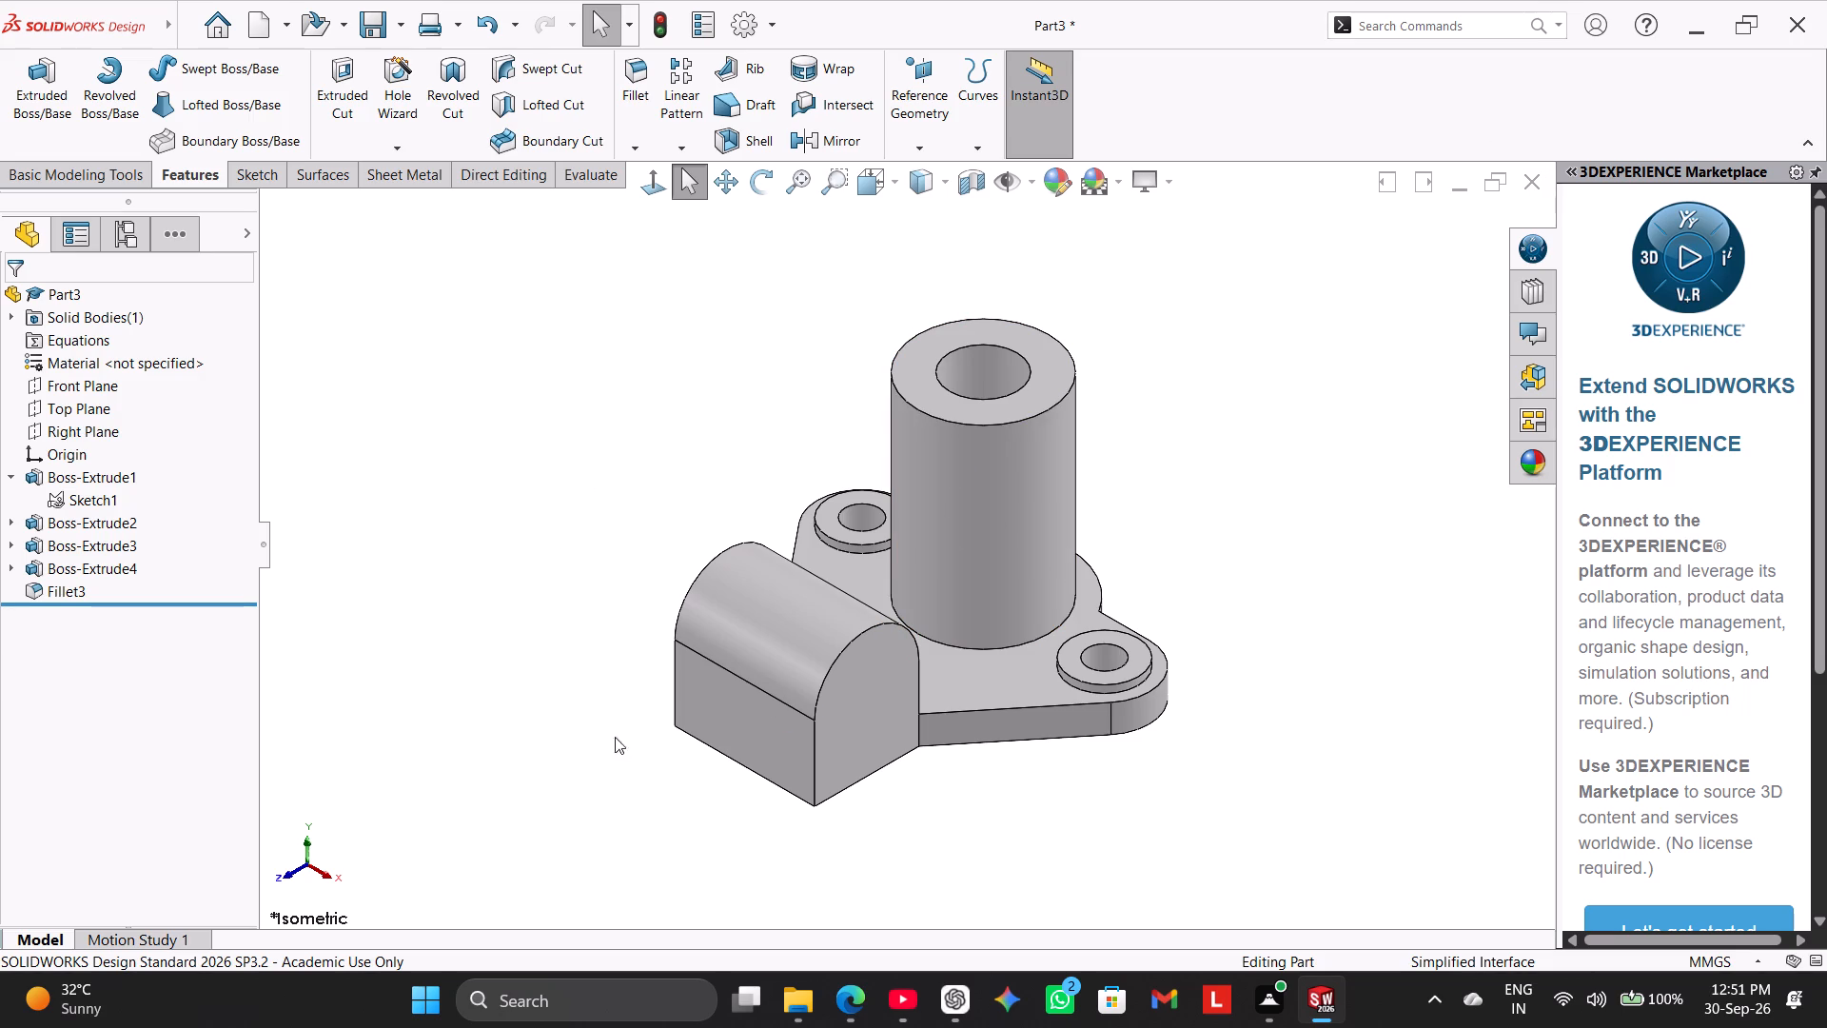
pyautogui.moveTo(521, 665); pyautogui.dragTo(751, 436, button='right')
pyautogui.moveTo(347, 727); pyautogui.dragTo(760, 357, button='right')
pyautogui.moveTo(278, 673); pyautogui.dragTo(866, 277, button='right')
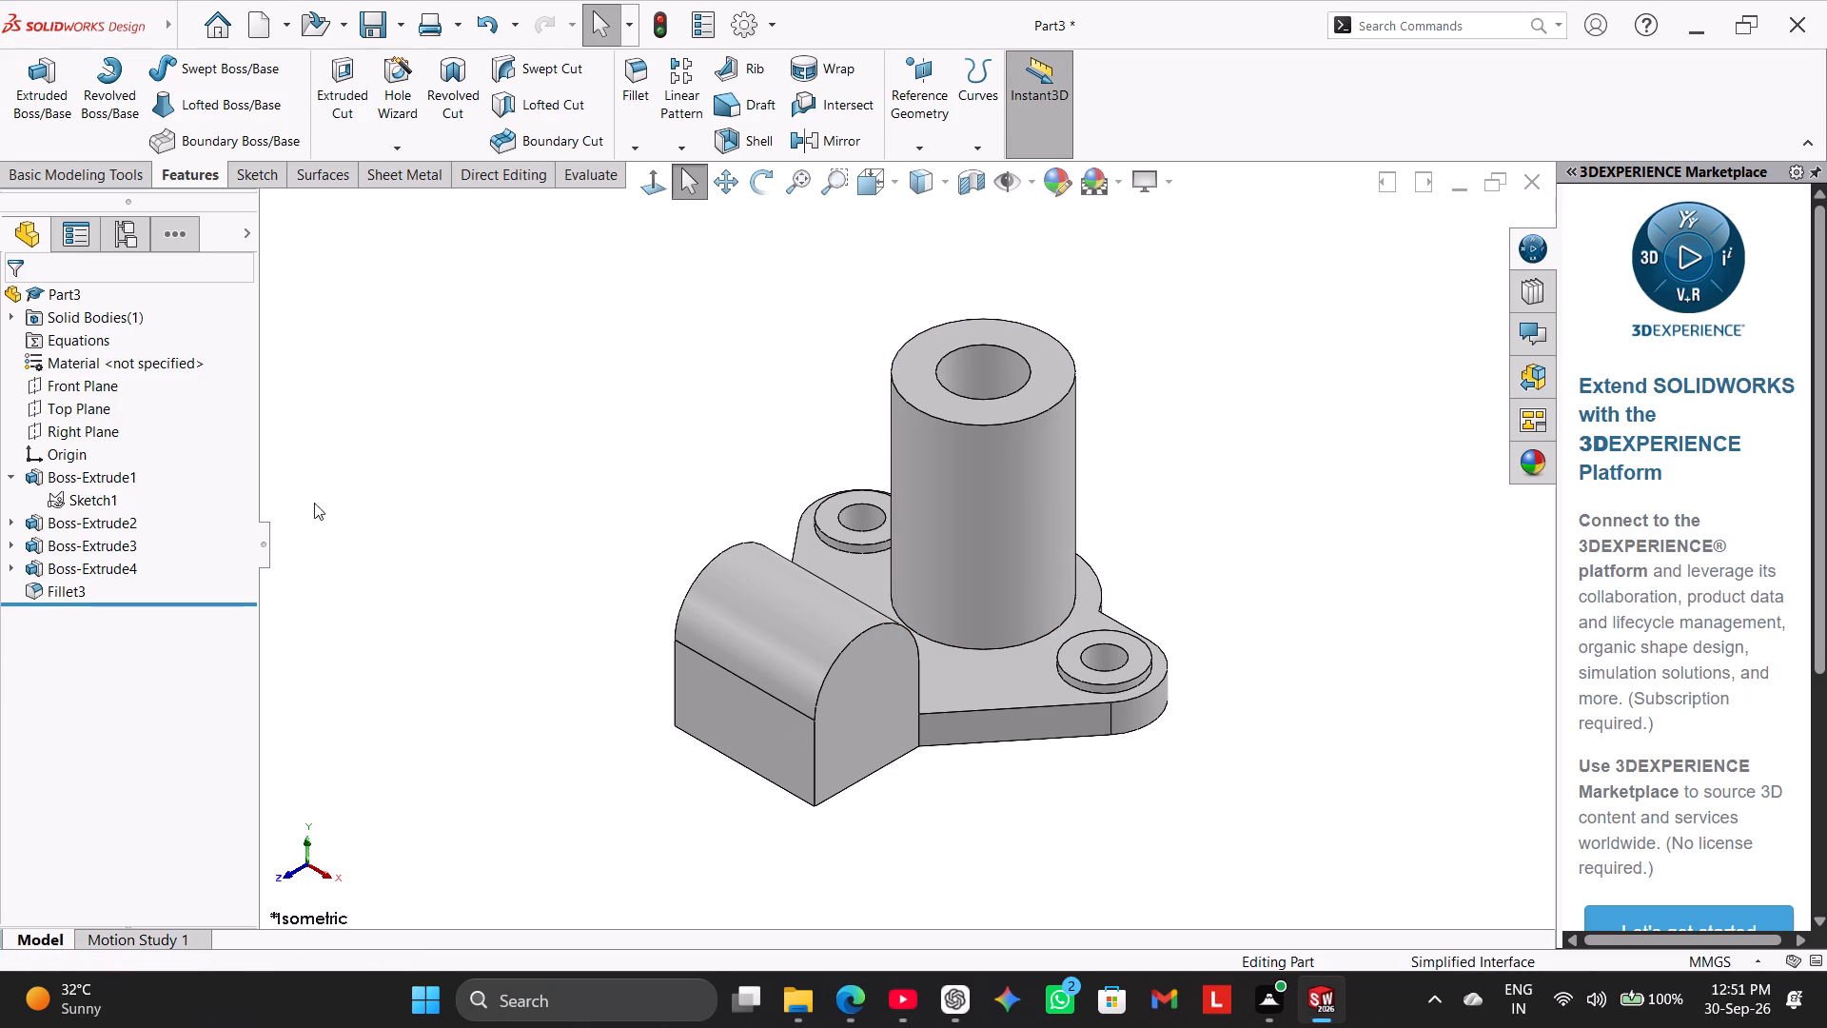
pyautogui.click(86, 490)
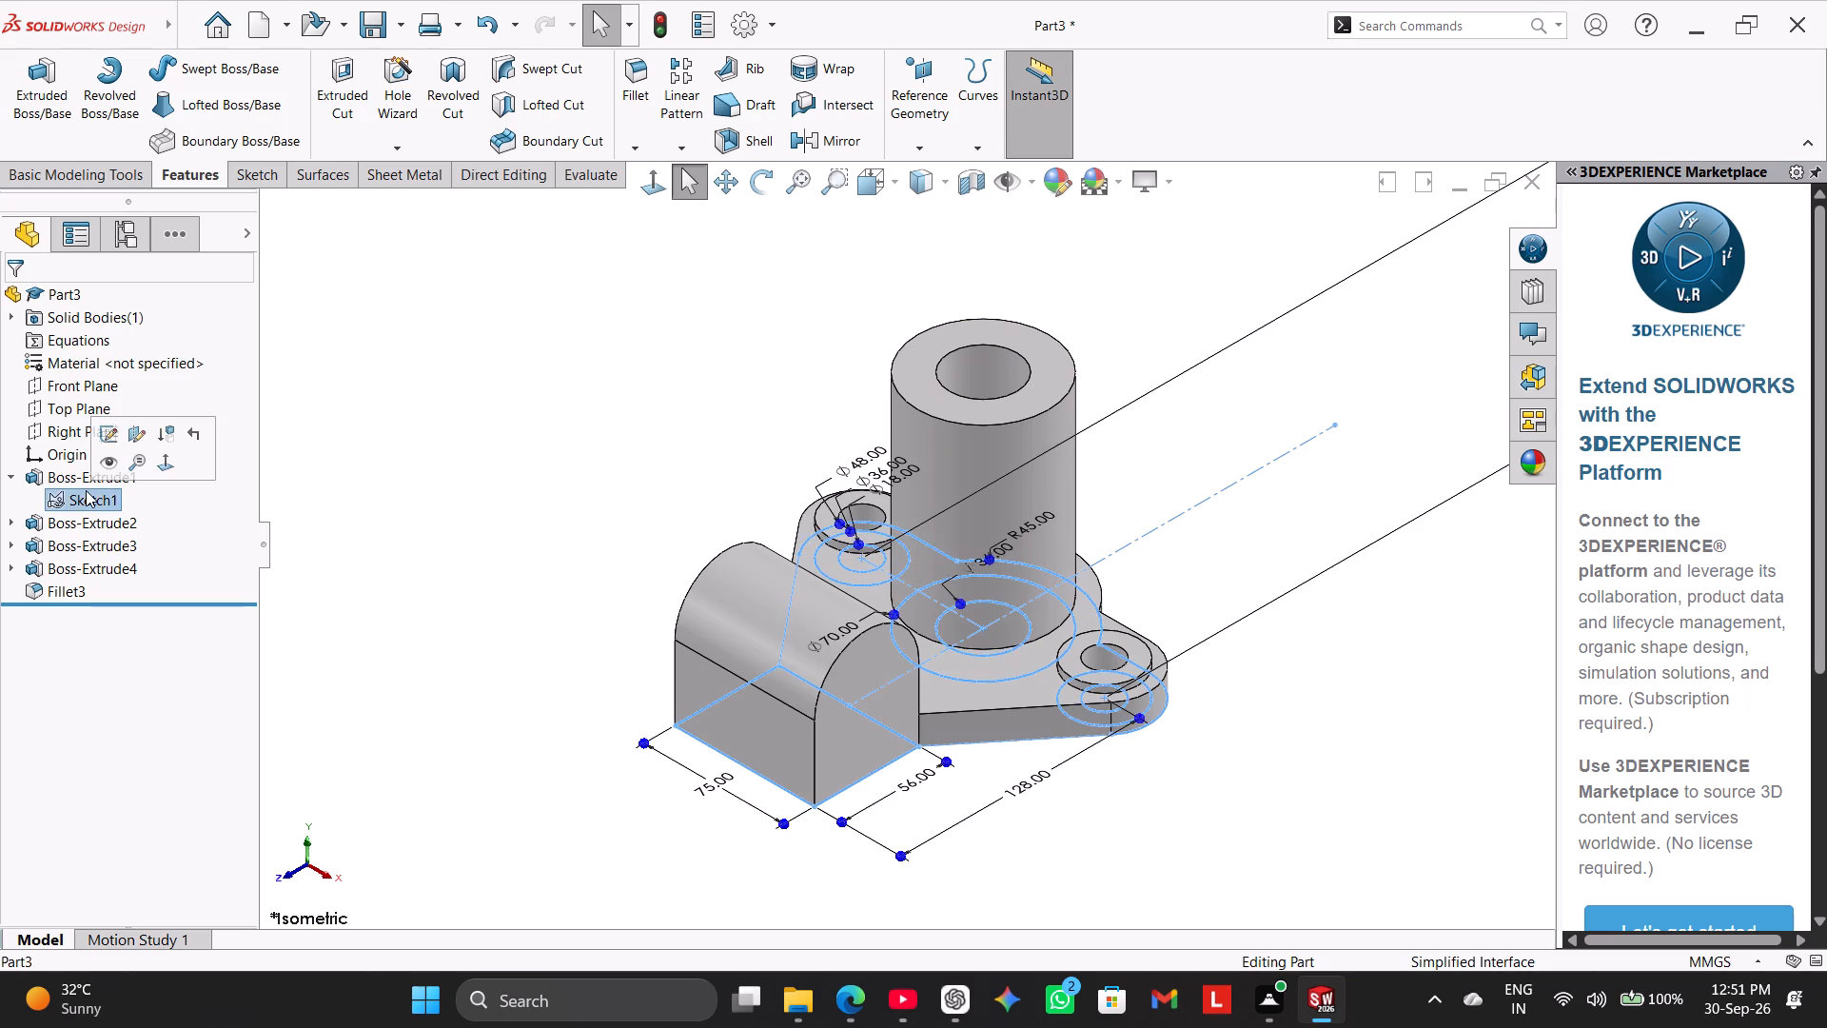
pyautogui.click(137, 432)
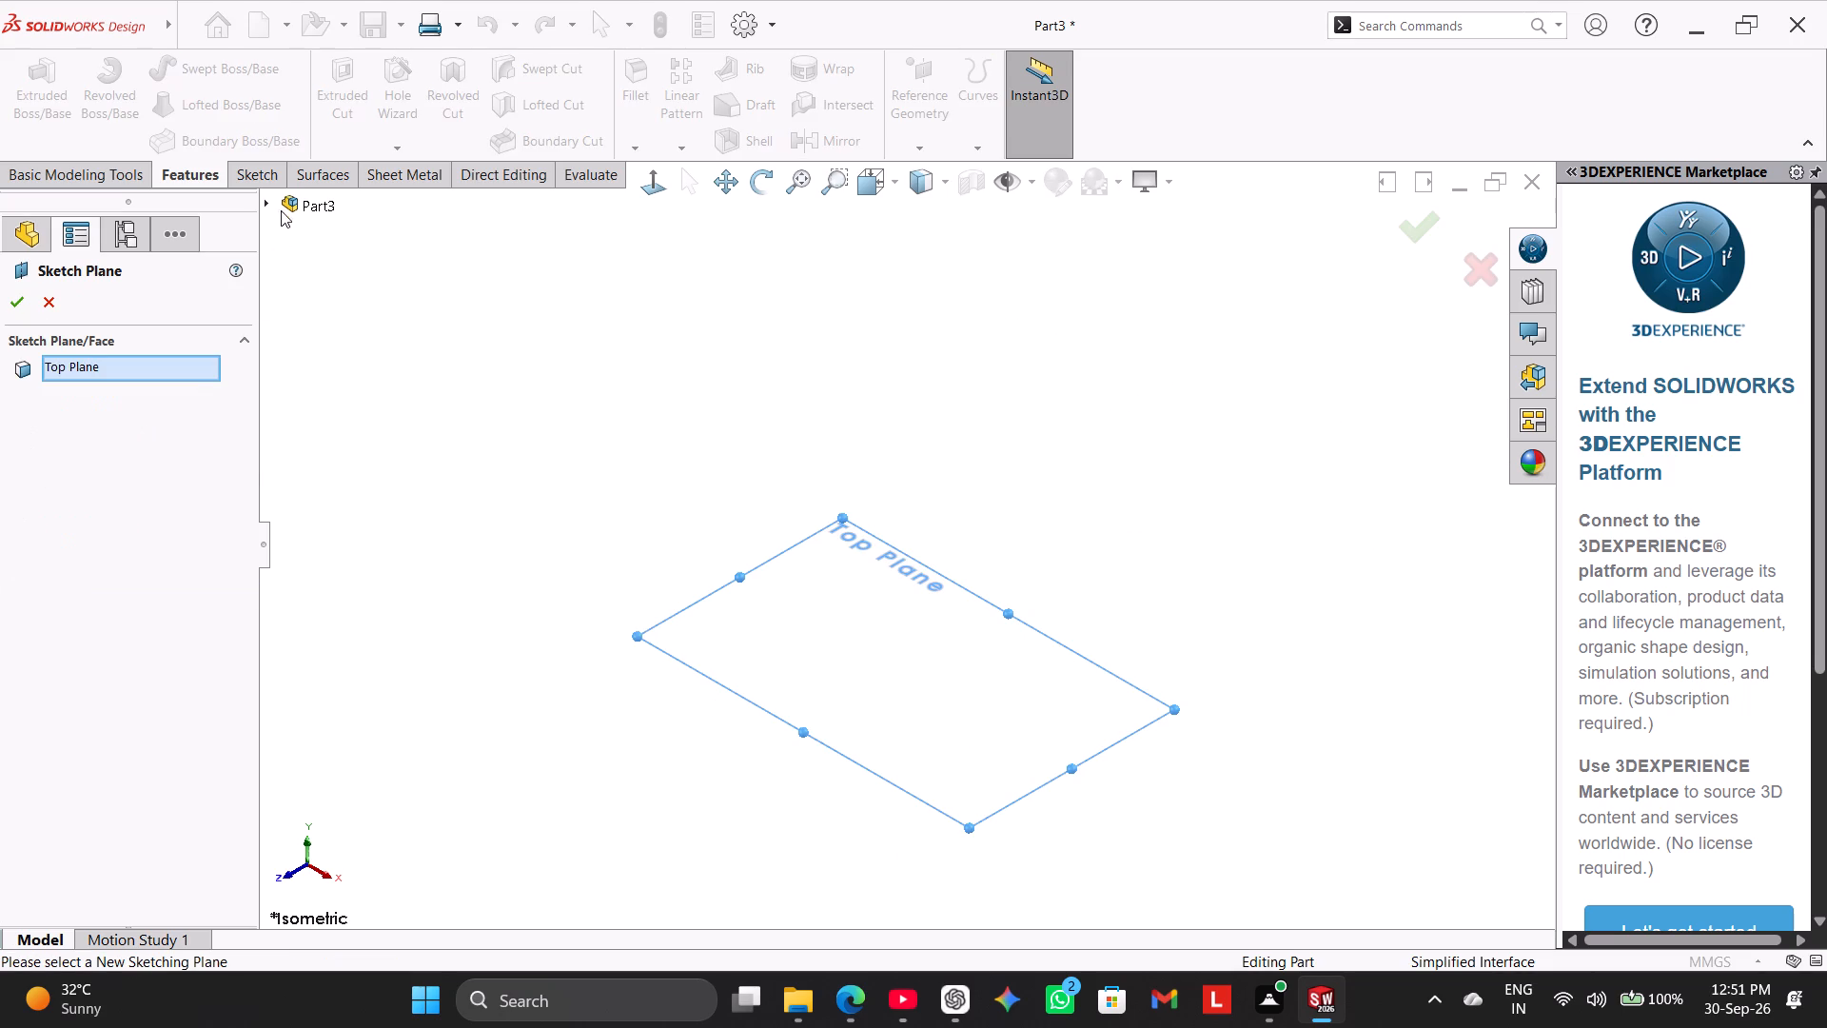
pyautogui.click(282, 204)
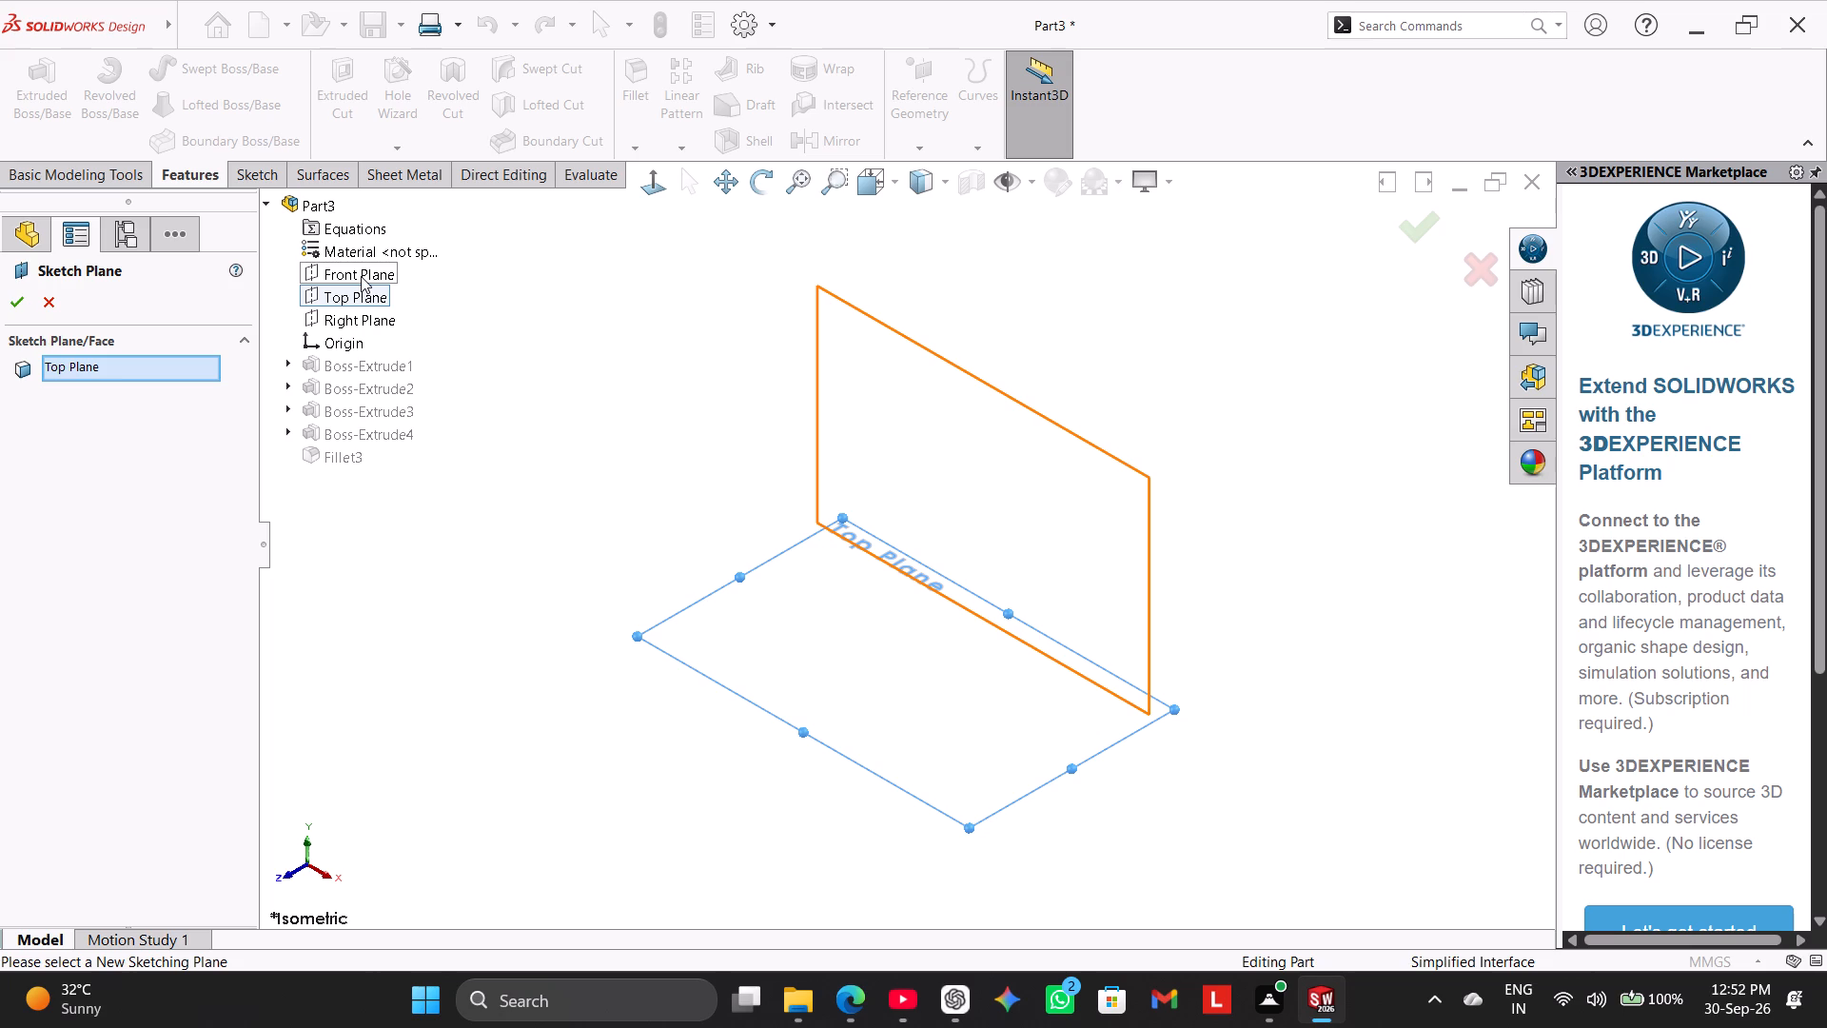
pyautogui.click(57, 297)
# Examine the reoriented bracket in isometric view with the sketch selection cleared.
pyautogui.moveTo(432, 521); pyautogui.dragTo(657, 351, button='right')
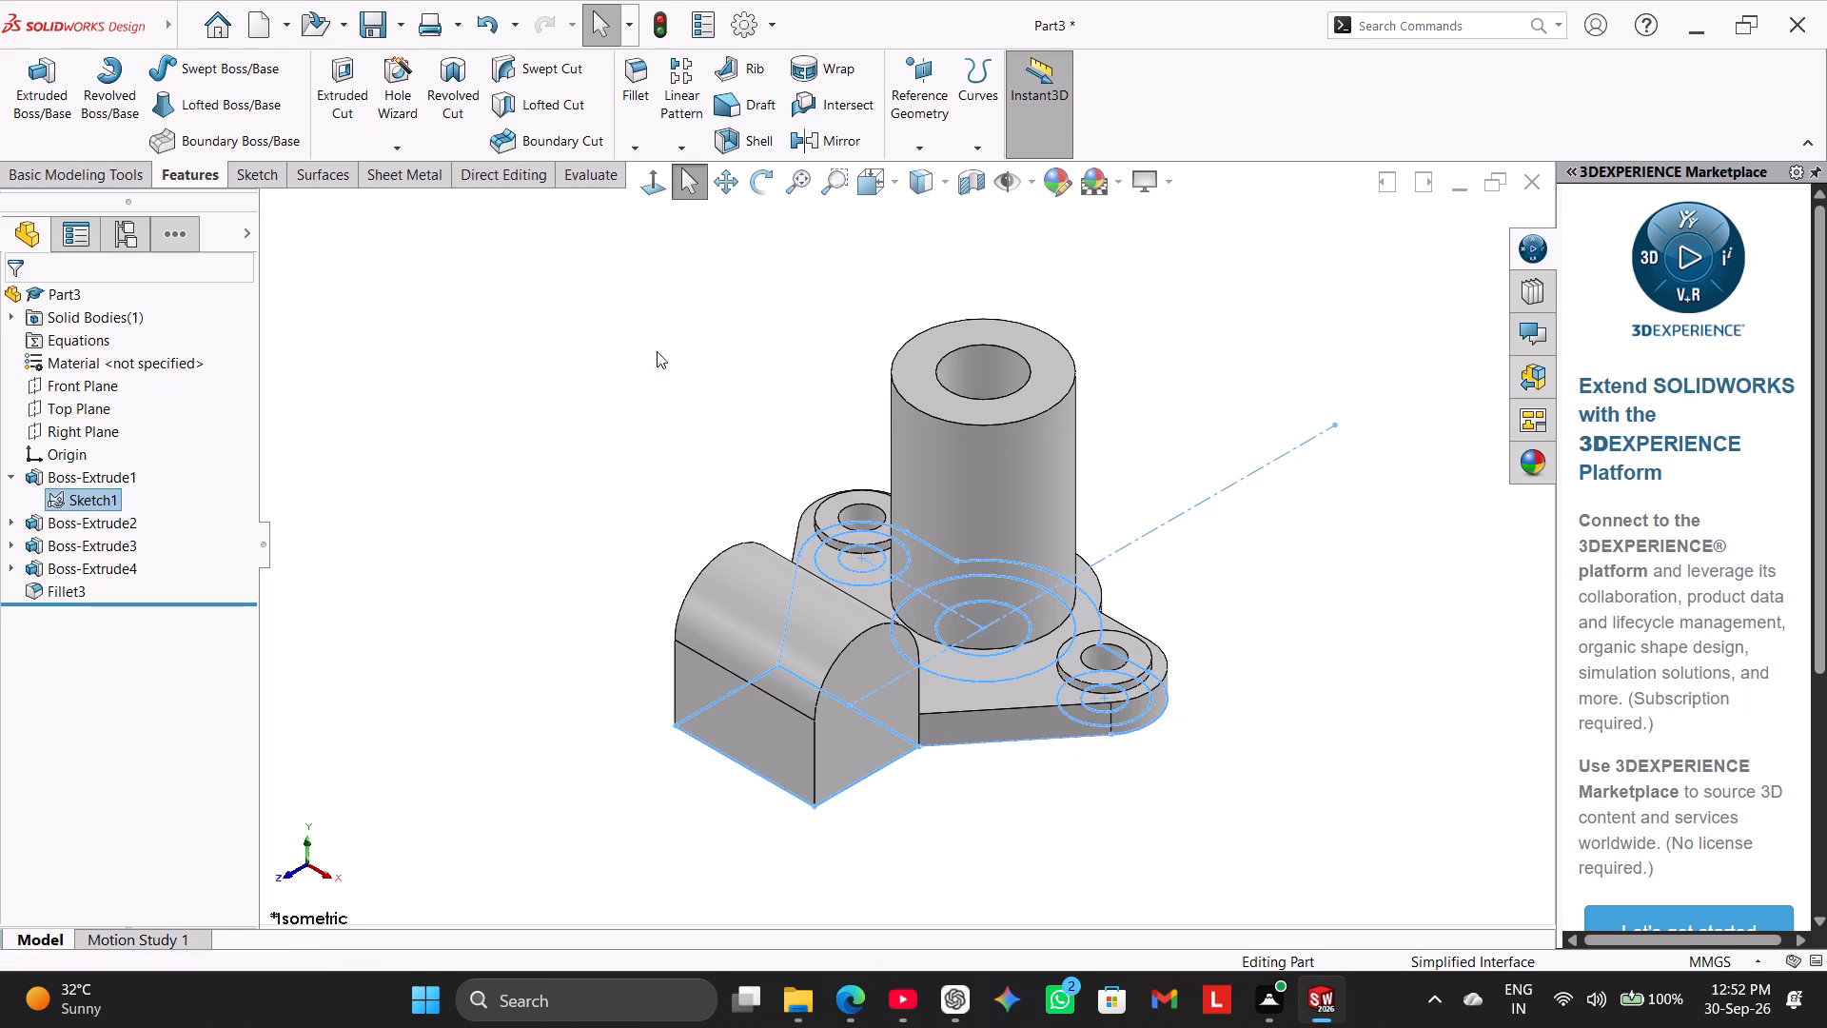
pyautogui.moveTo(657, 351); pyautogui.dragTo(668, 346, button='right')
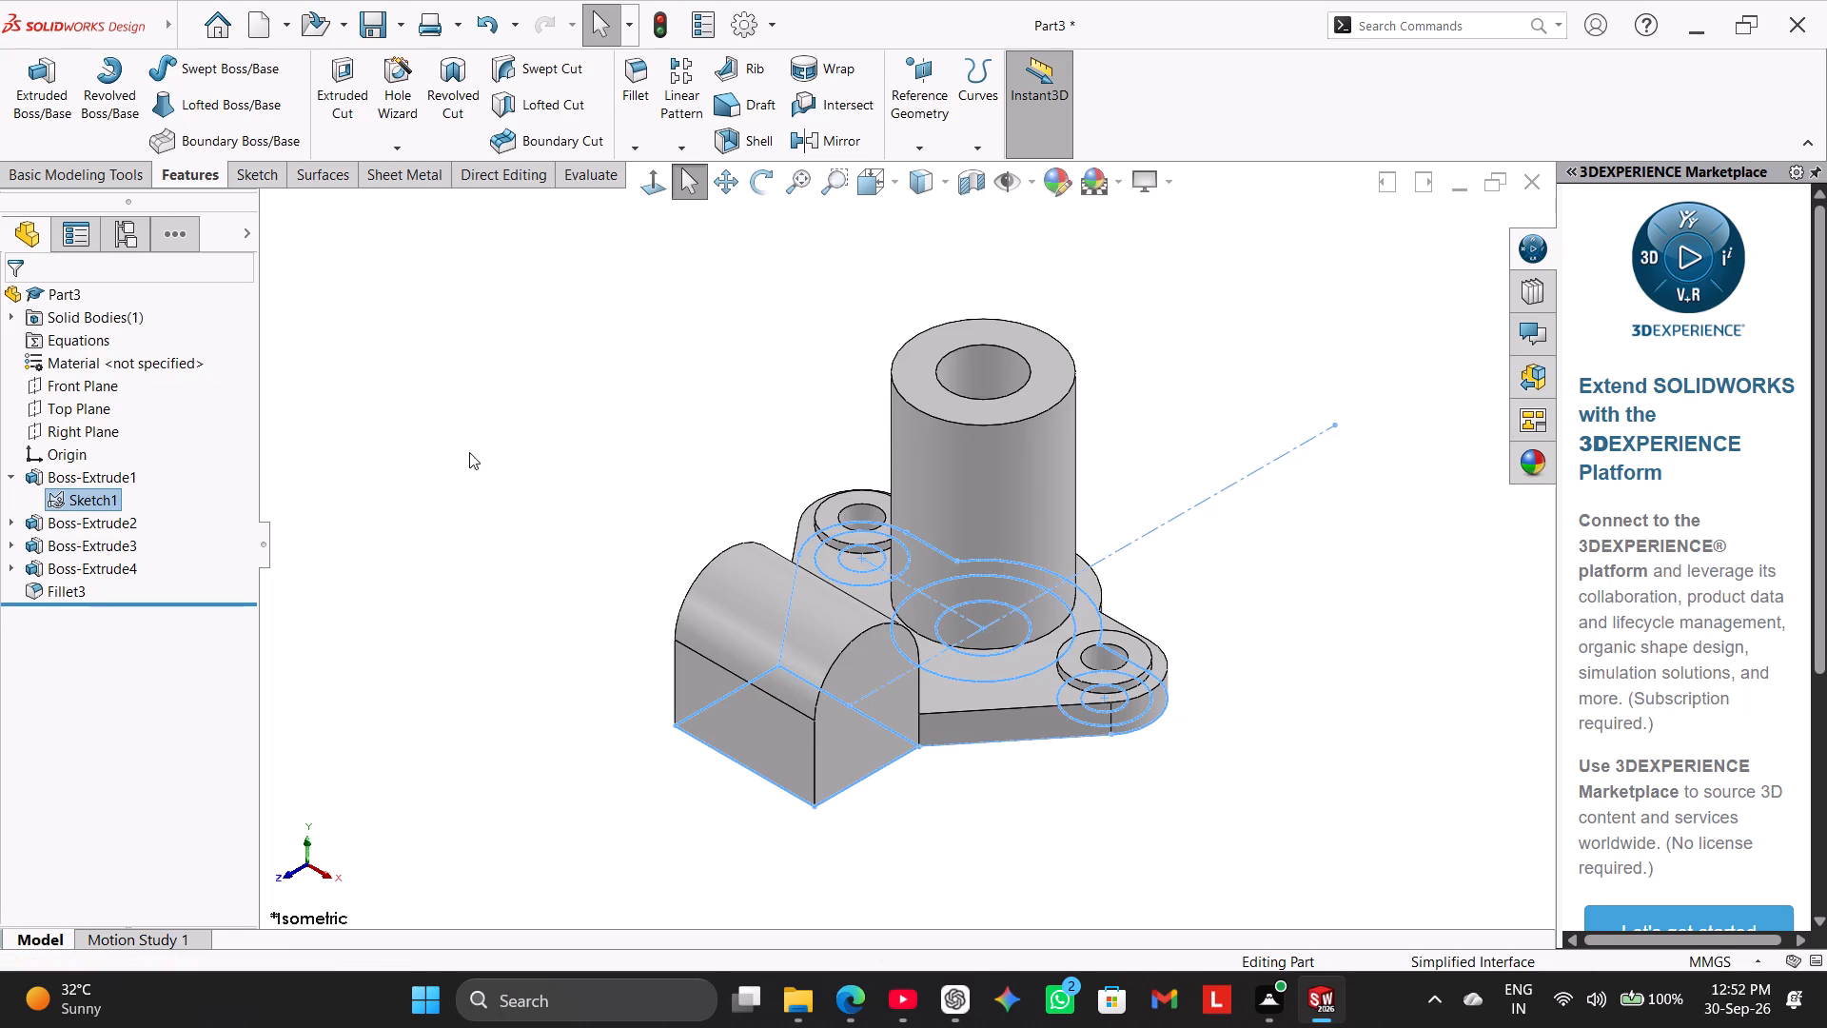
pyautogui.moveTo(469, 452); pyautogui.dragTo(585, 361, button='right')
pyautogui.click(540, 408)
pyautogui.moveTo(520, 537); pyautogui.dragTo(758, 322, button='right')
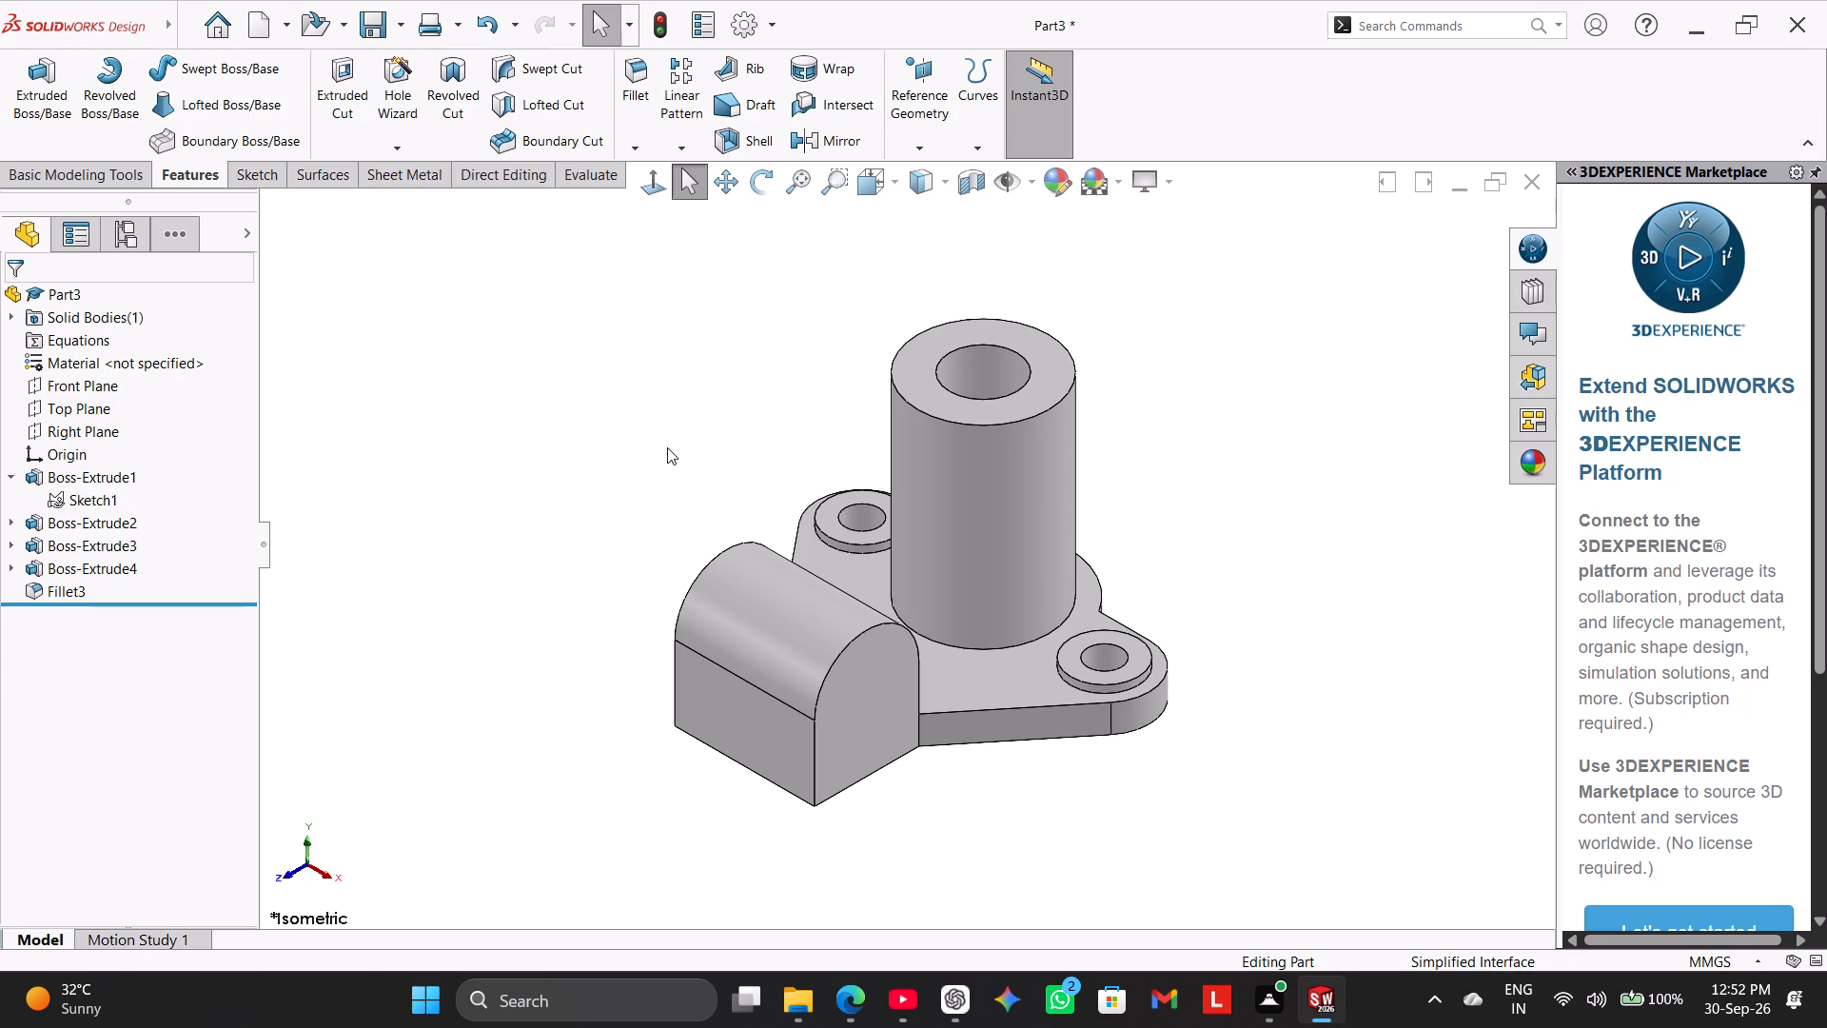
pyautogui.rightClick(553, 307)
pyautogui.click(464, 358)
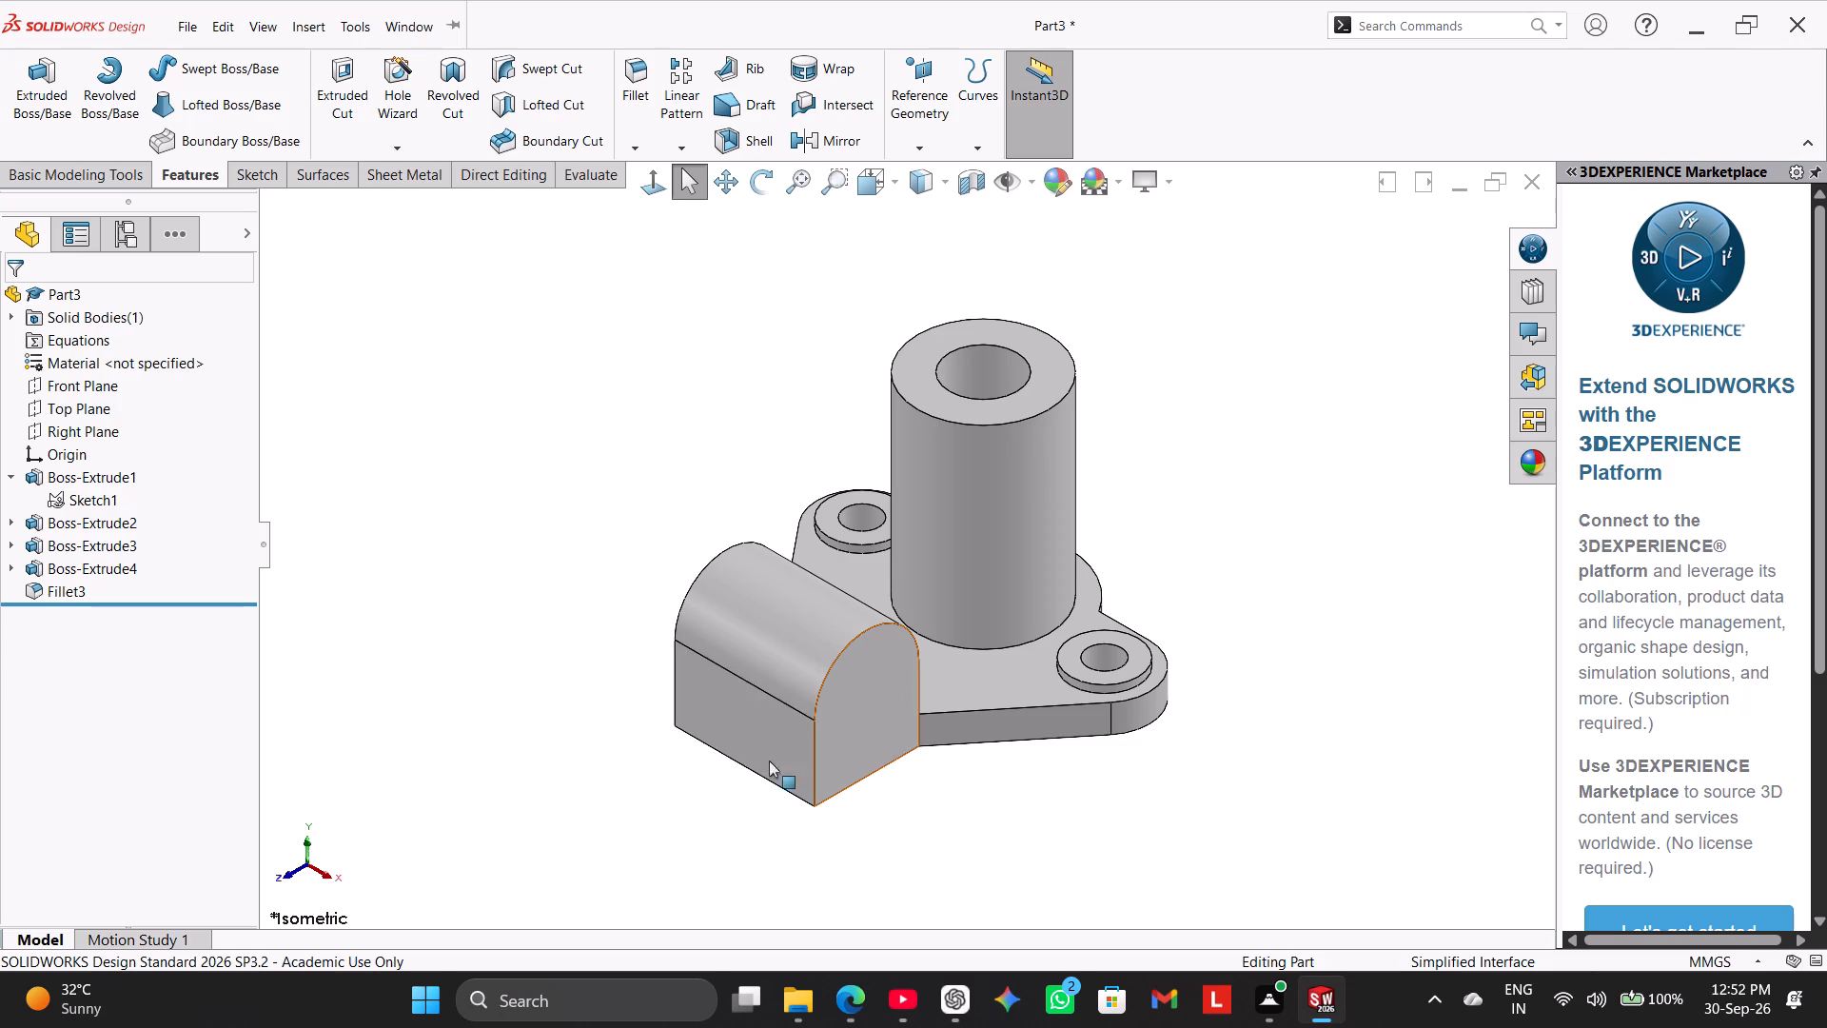
pyautogui.moveTo(664, 645); pyautogui.dragTo(691, 735, button='middle')
pyautogui.moveTo(494, 709); pyautogui.dragTo(679, 544, button='right')
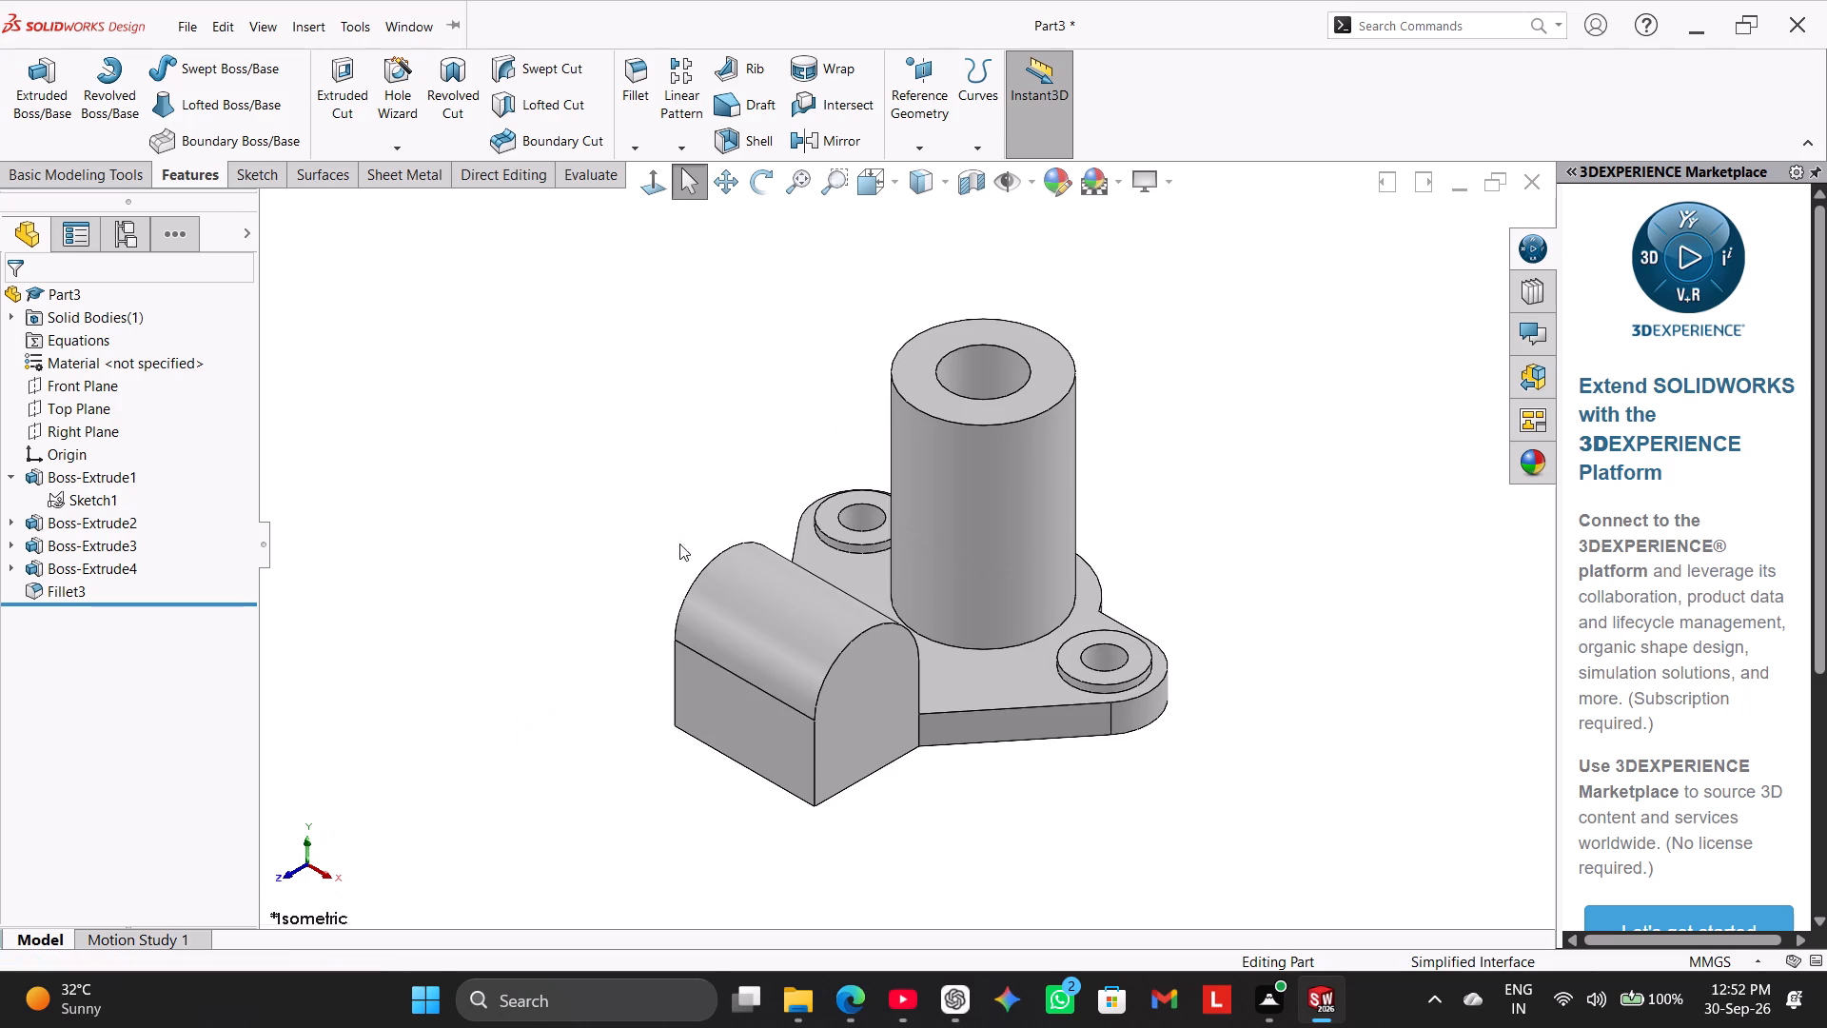
pyautogui.scroll(-1, 447, 689)
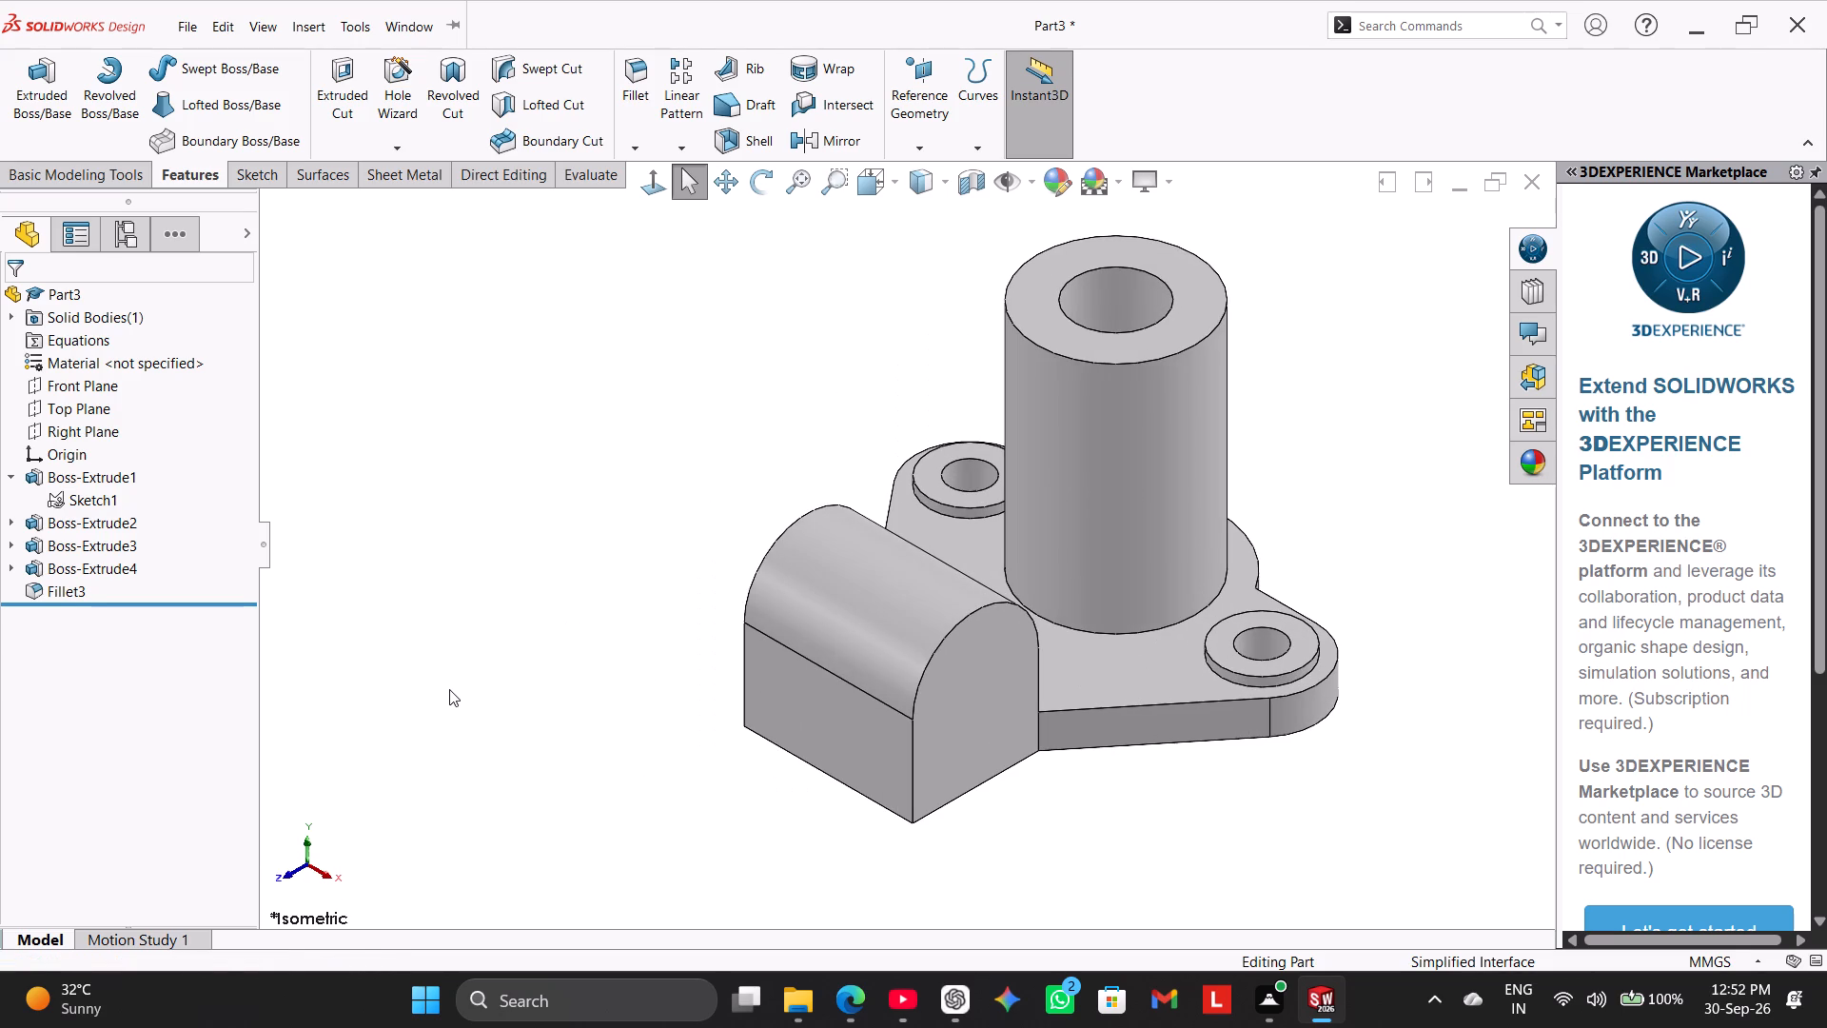
pyautogui.middleClick(449, 689)
pyautogui.moveTo(450, 689); pyautogui.dragTo(863, 381, button='right')
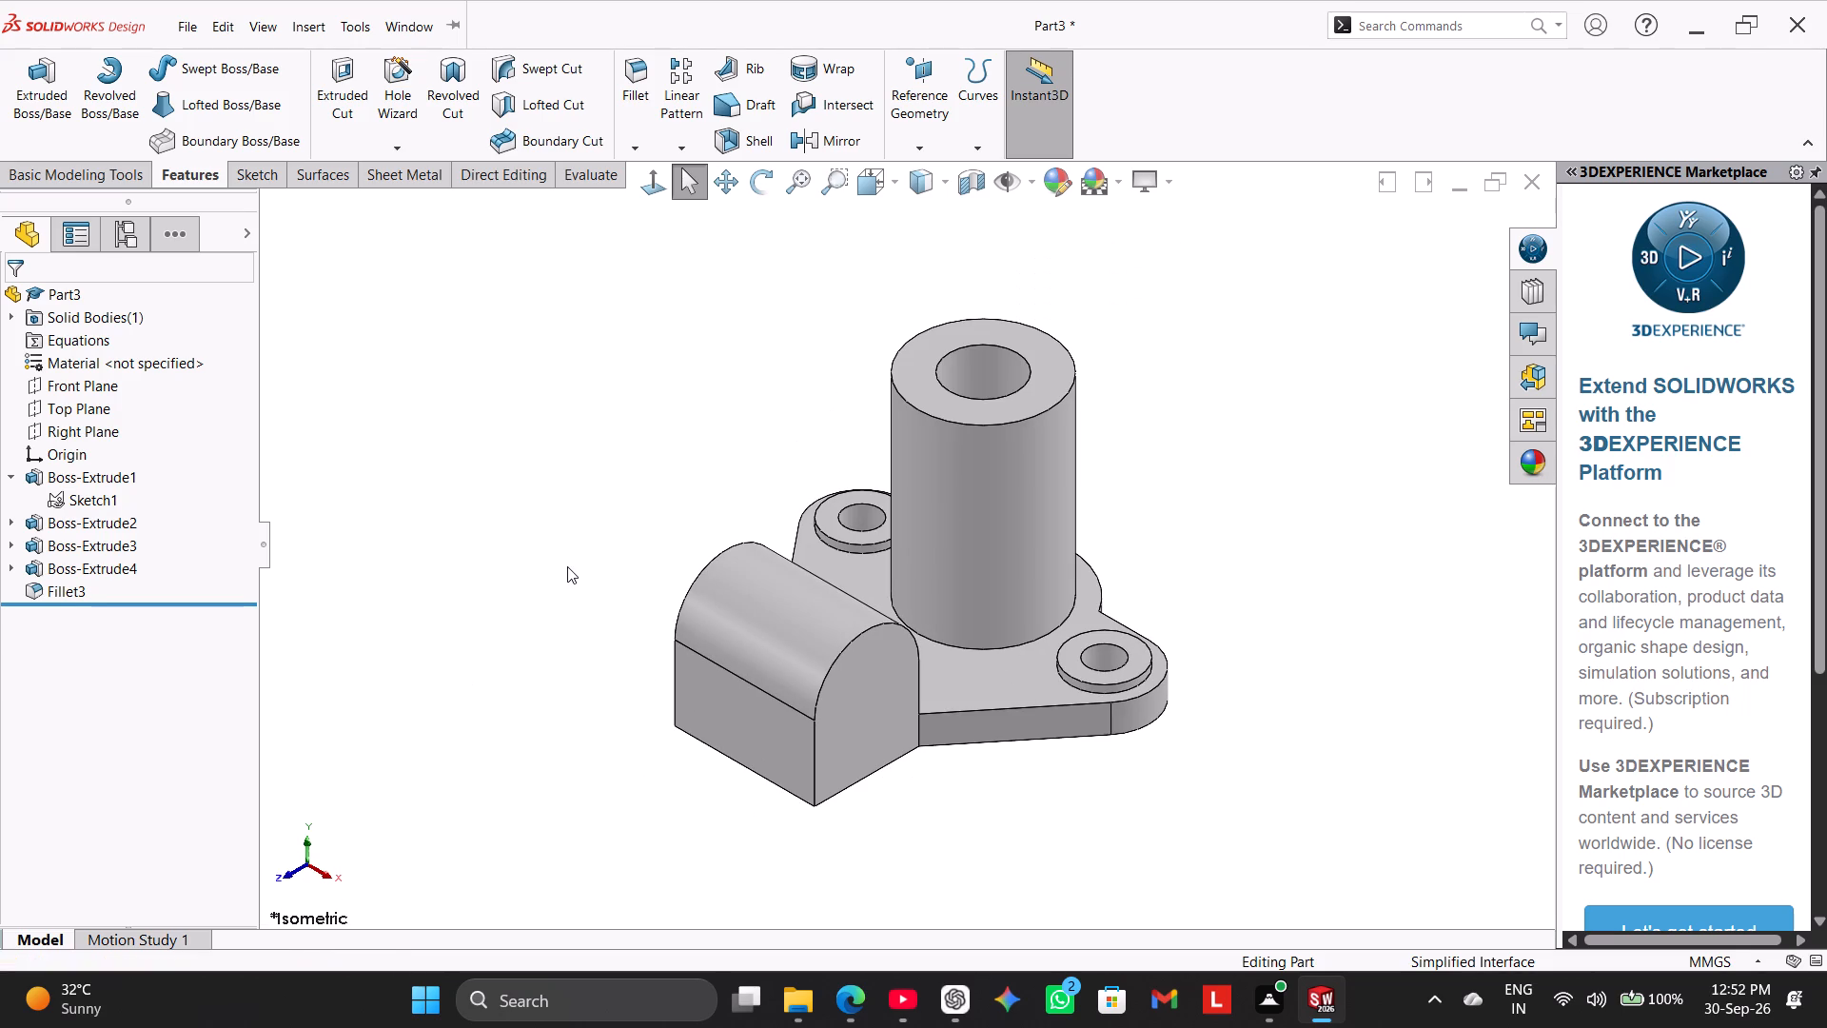
pyautogui.moveTo(508, 611); pyautogui.dragTo(967, 359, button='right')
pyautogui.moveTo(630, 496); pyautogui.dragTo(717, 421, button='right')
# Start a new sketch on the flat end face of the rounded block.
pyautogui.moveTo(604, 673); pyautogui.dragTo(498, 576, button='middle')
pyautogui.rightClick(709, 639)
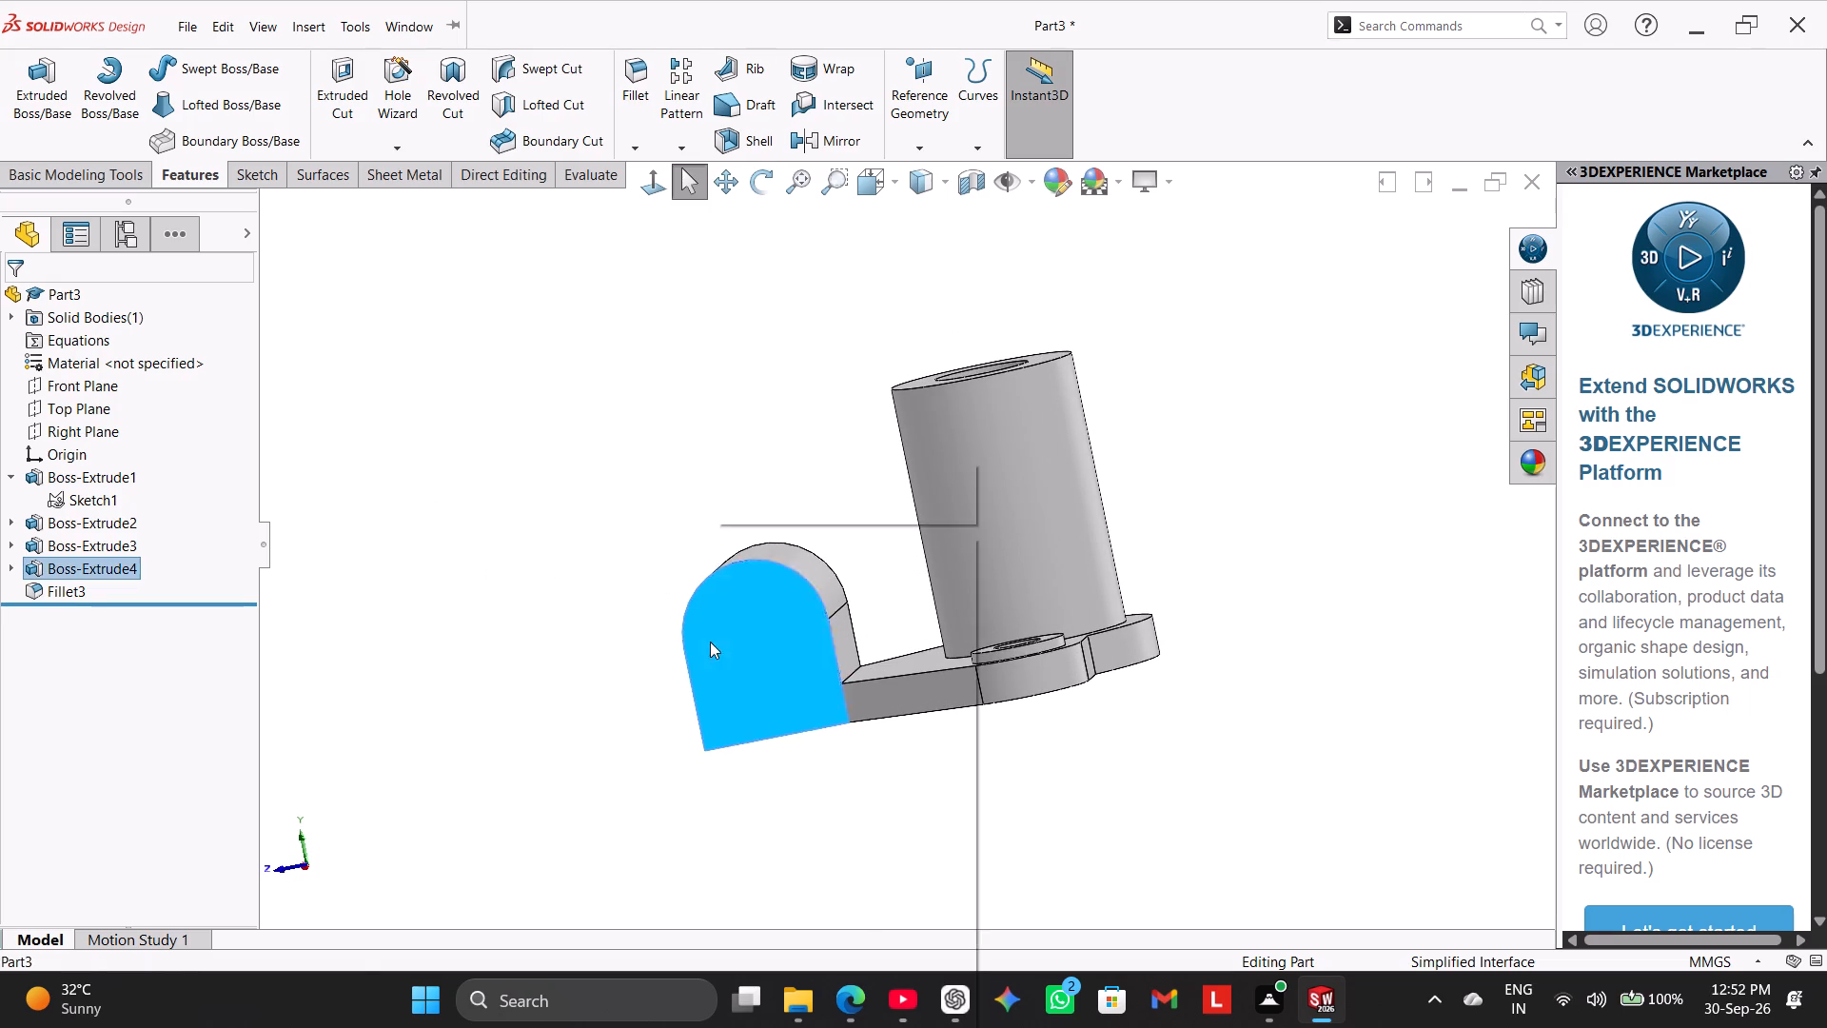
pyautogui.click(767, 509)
pyautogui.click(558, 475)
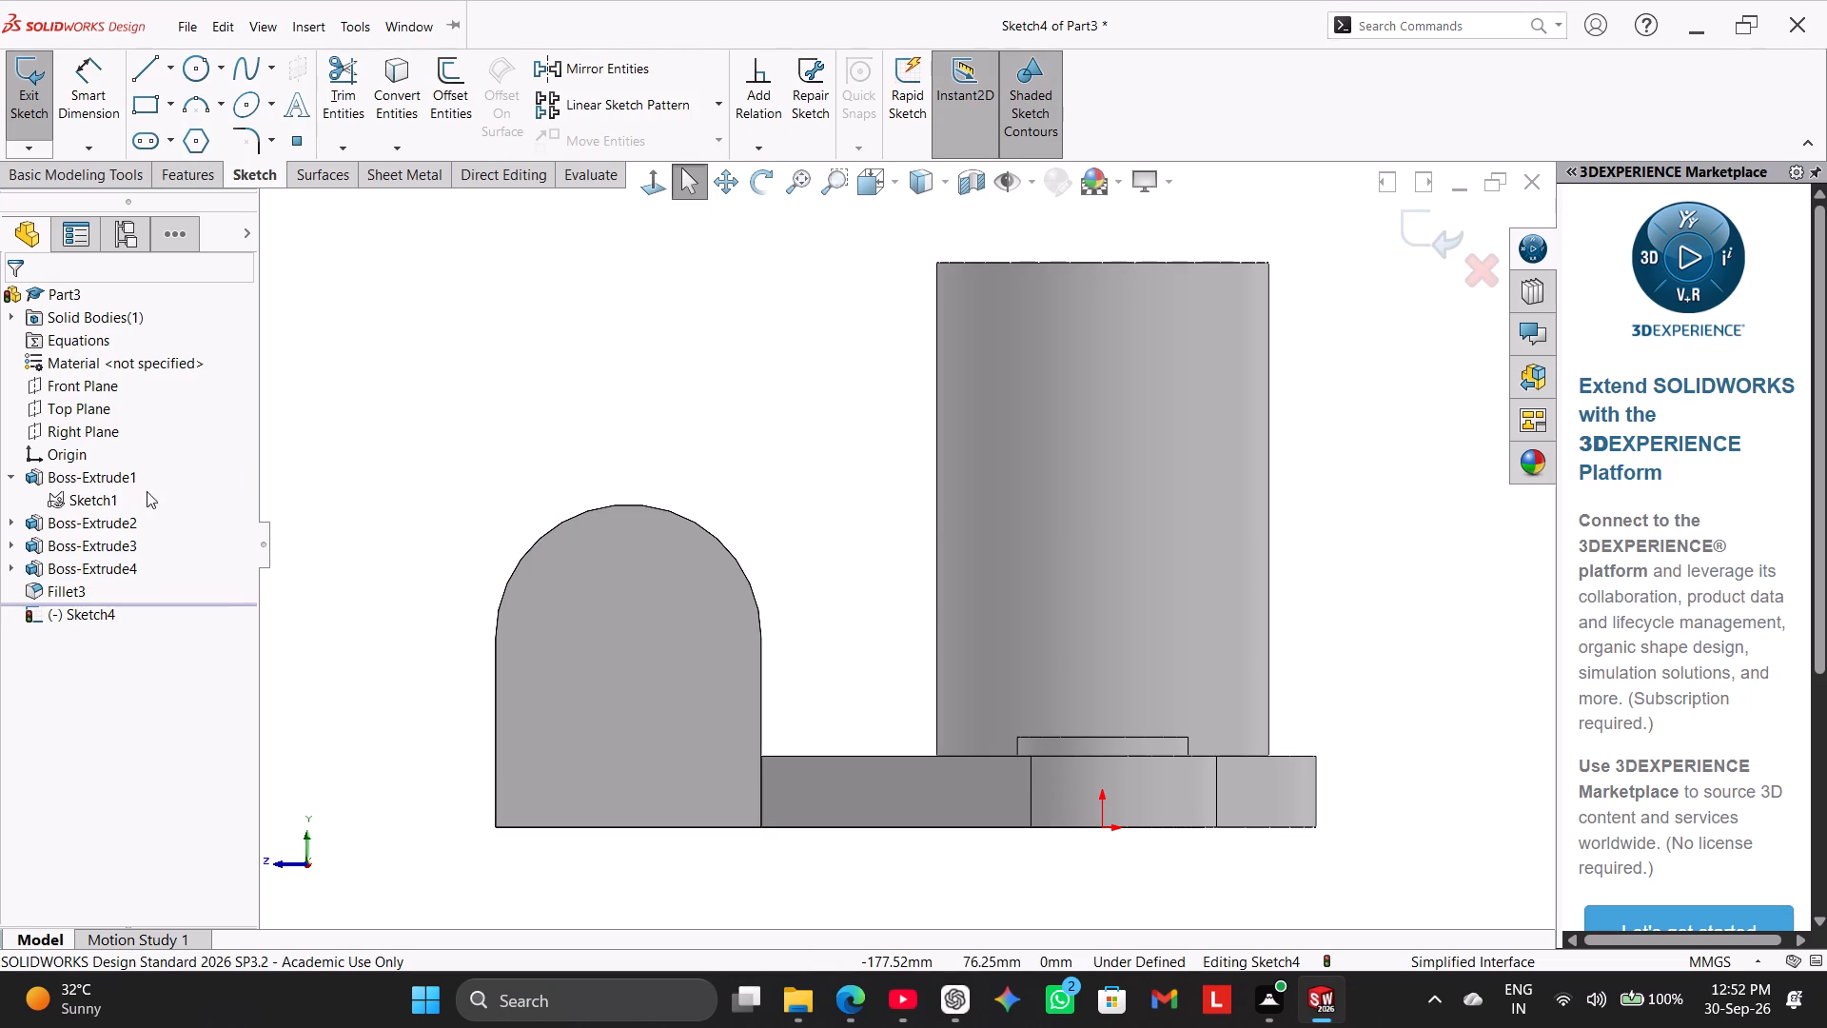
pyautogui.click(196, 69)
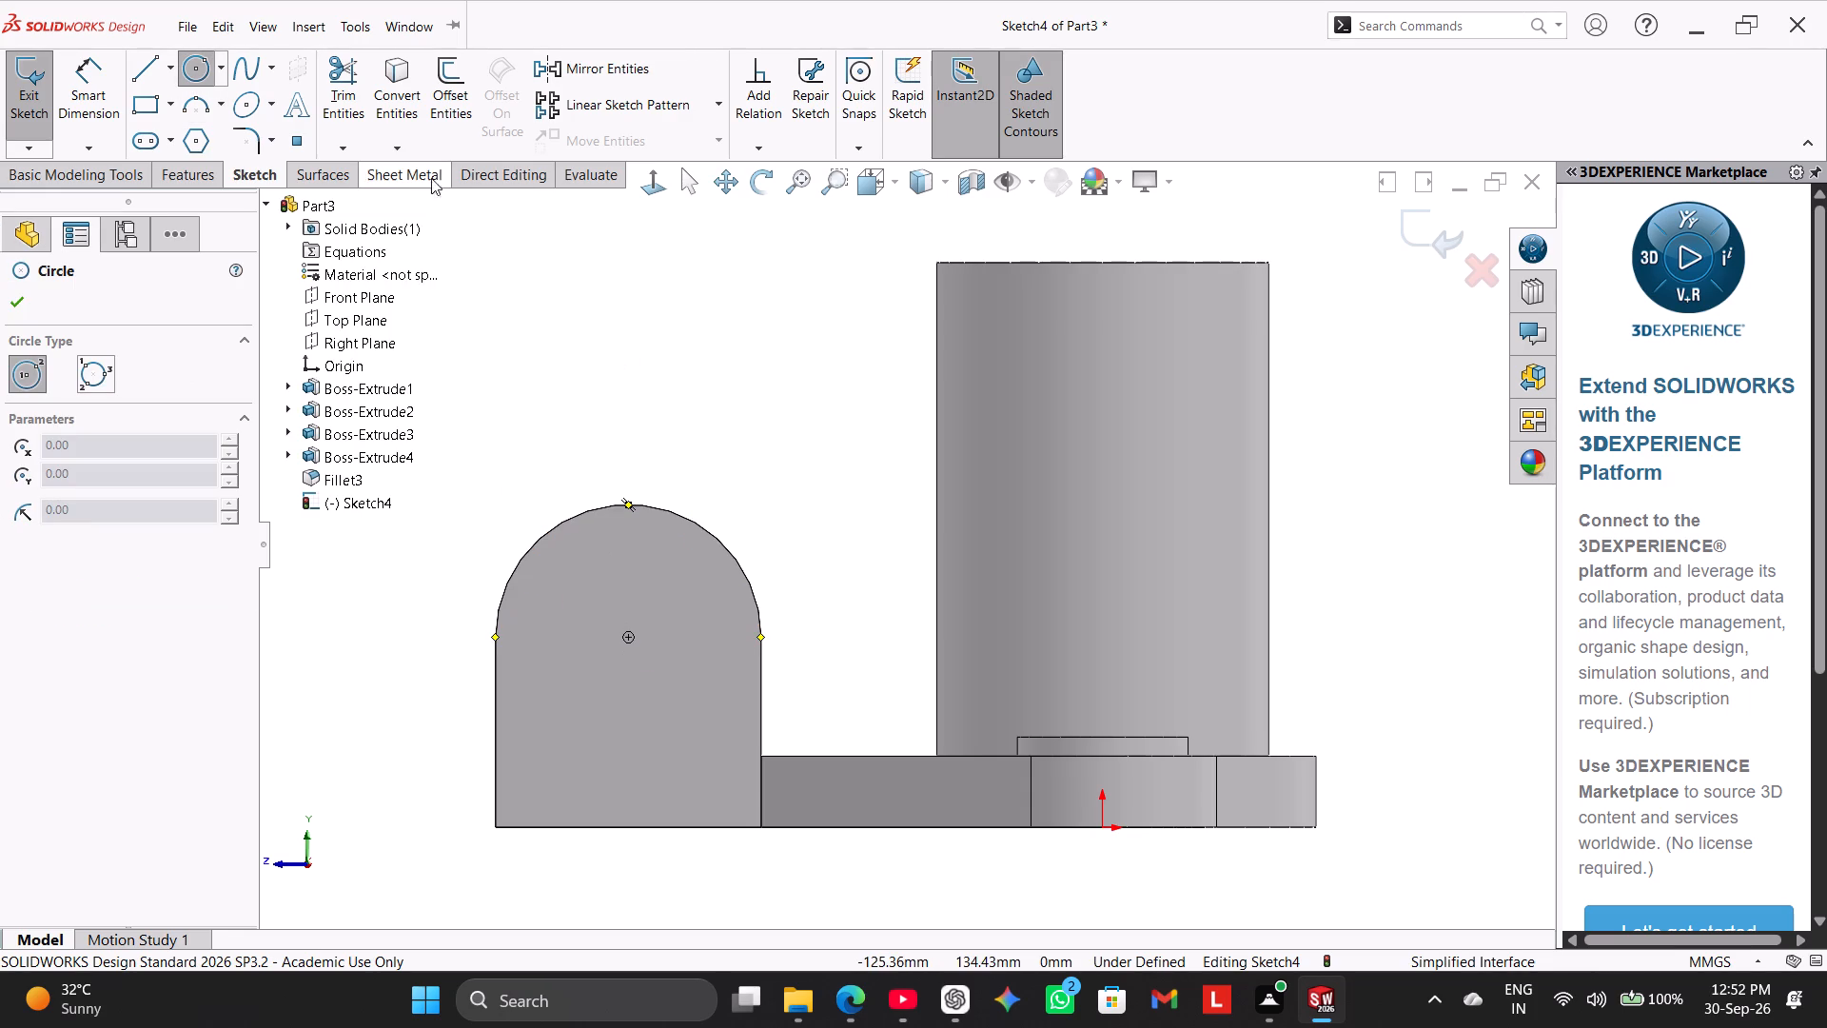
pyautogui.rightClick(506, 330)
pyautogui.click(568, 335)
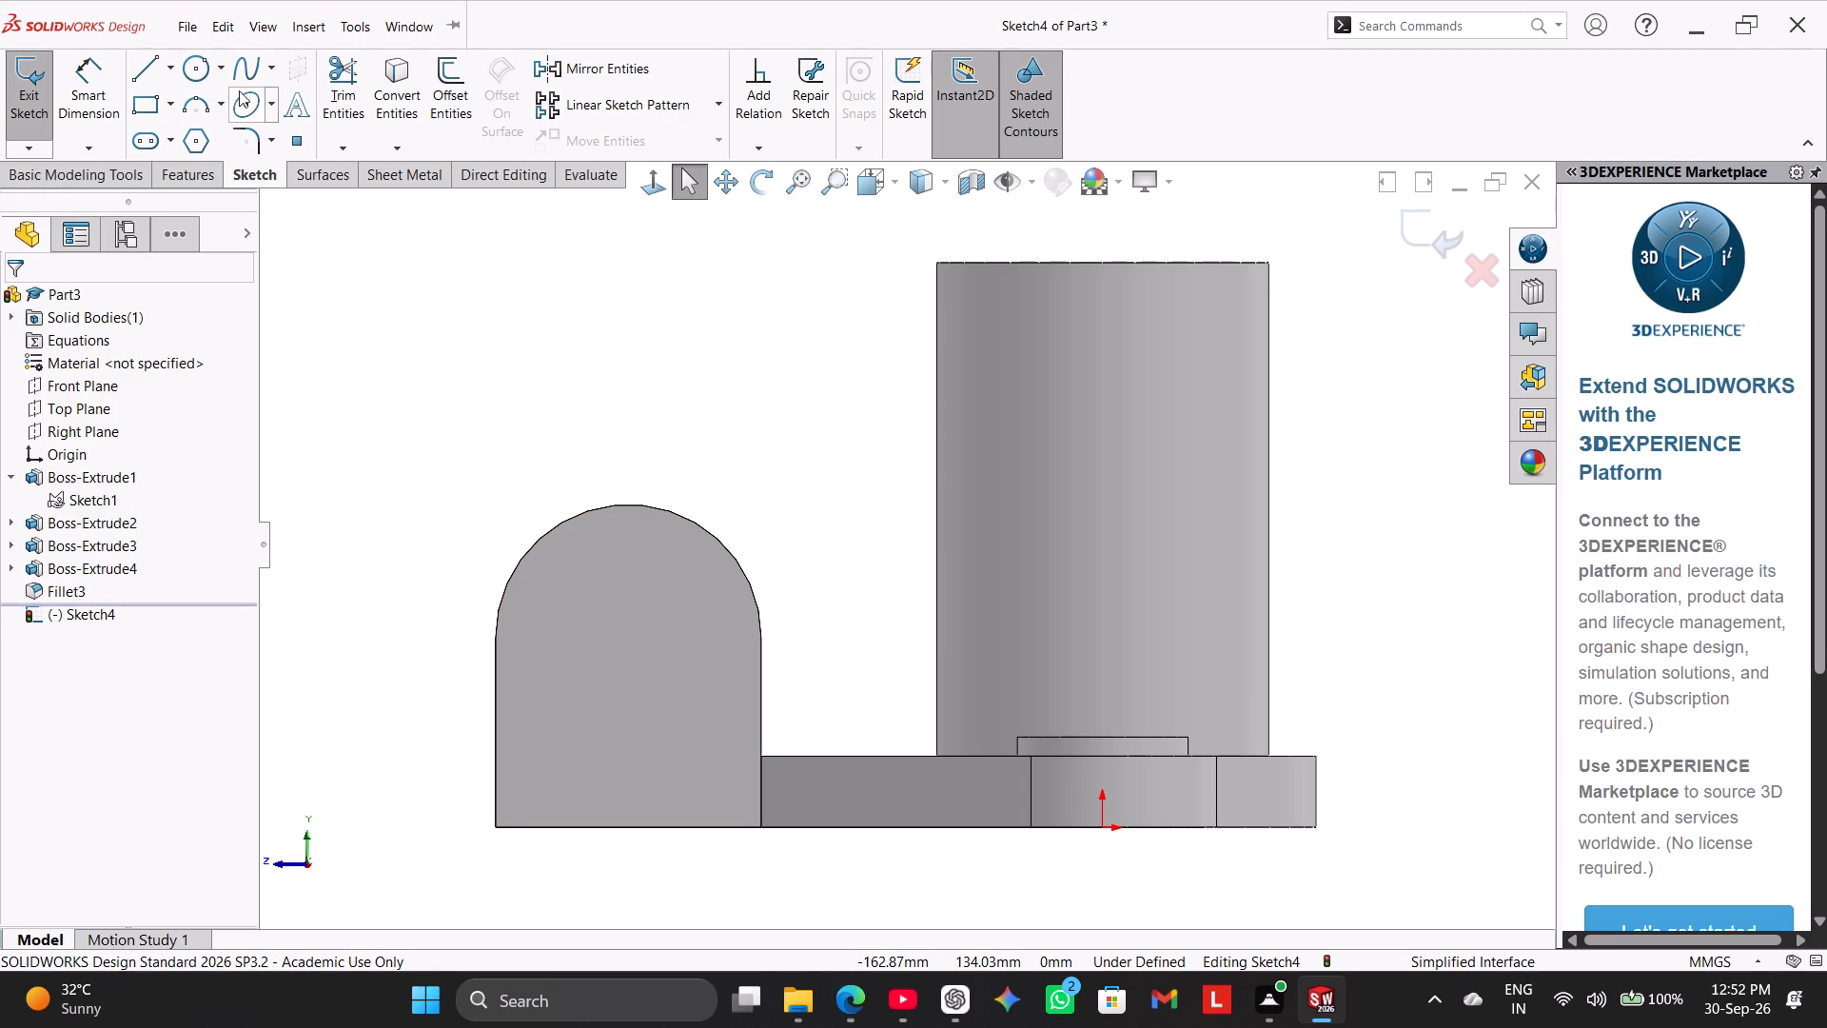
# Sketch a circle about 28 mm in diameter on the block's end face, centred on the rounded top's arc centre.
pyautogui.click(198, 69)
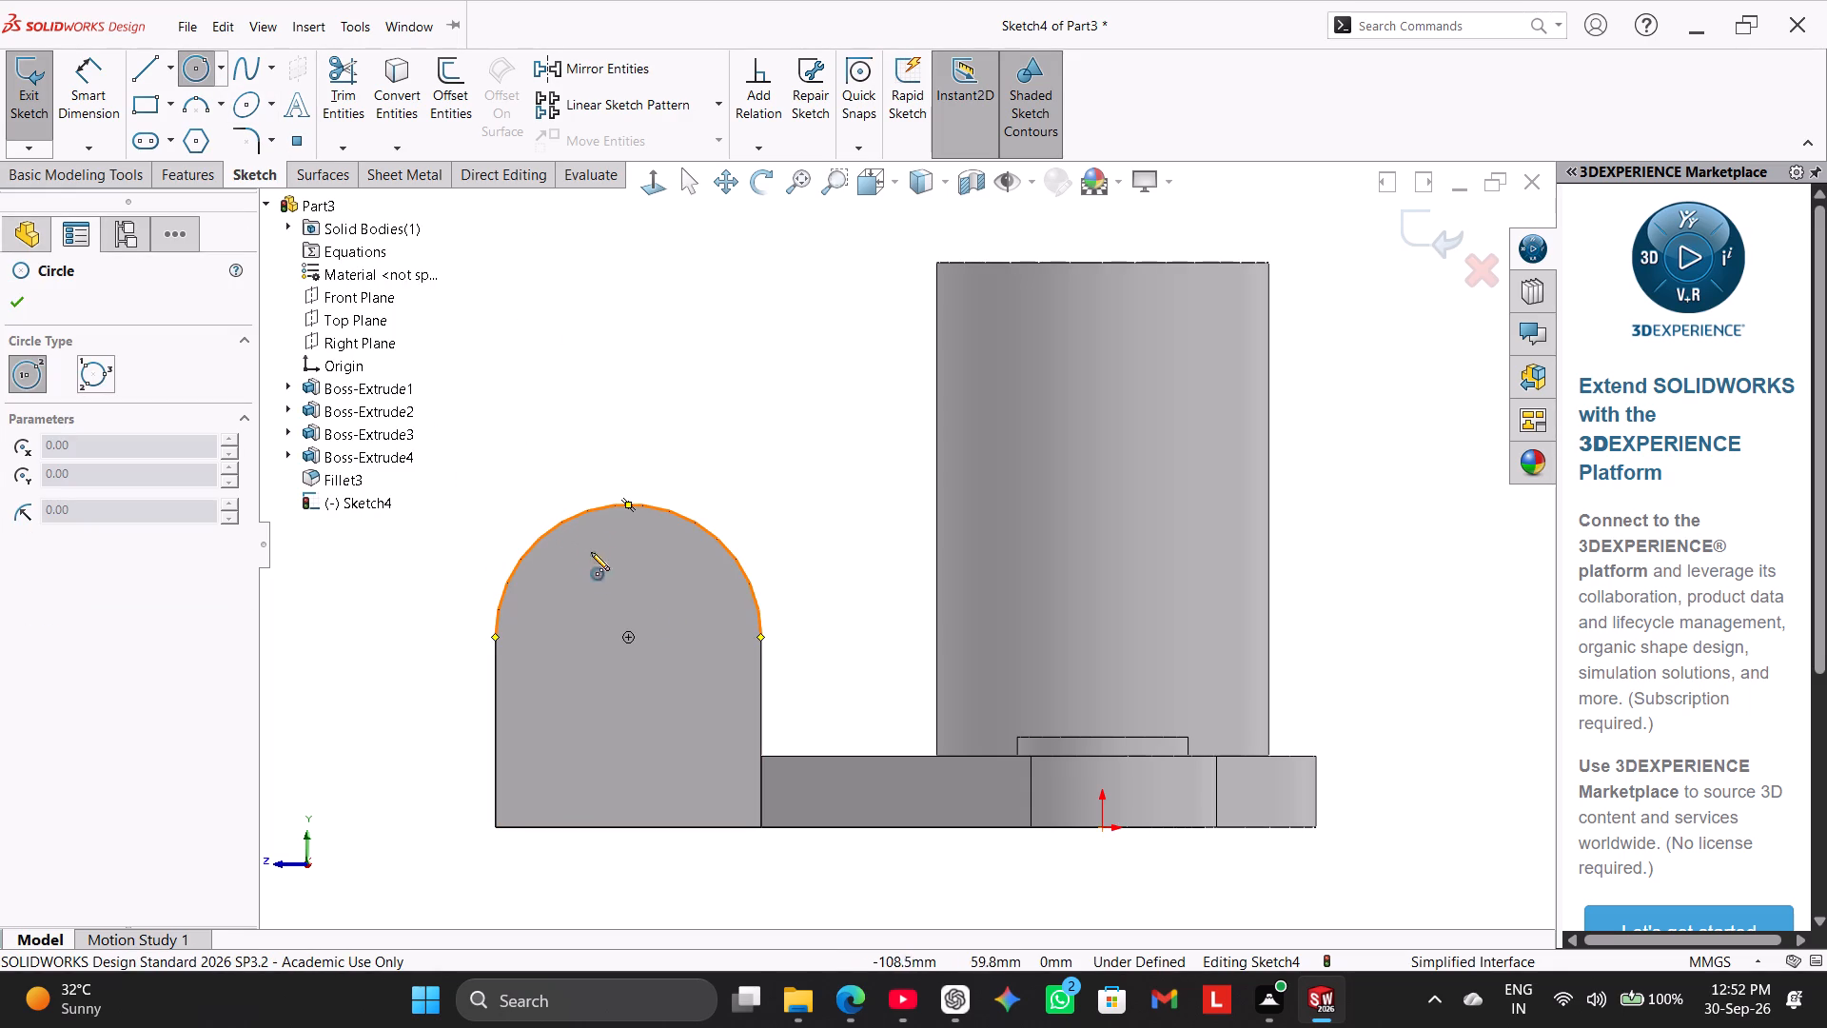
pyautogui.click(627, 638)
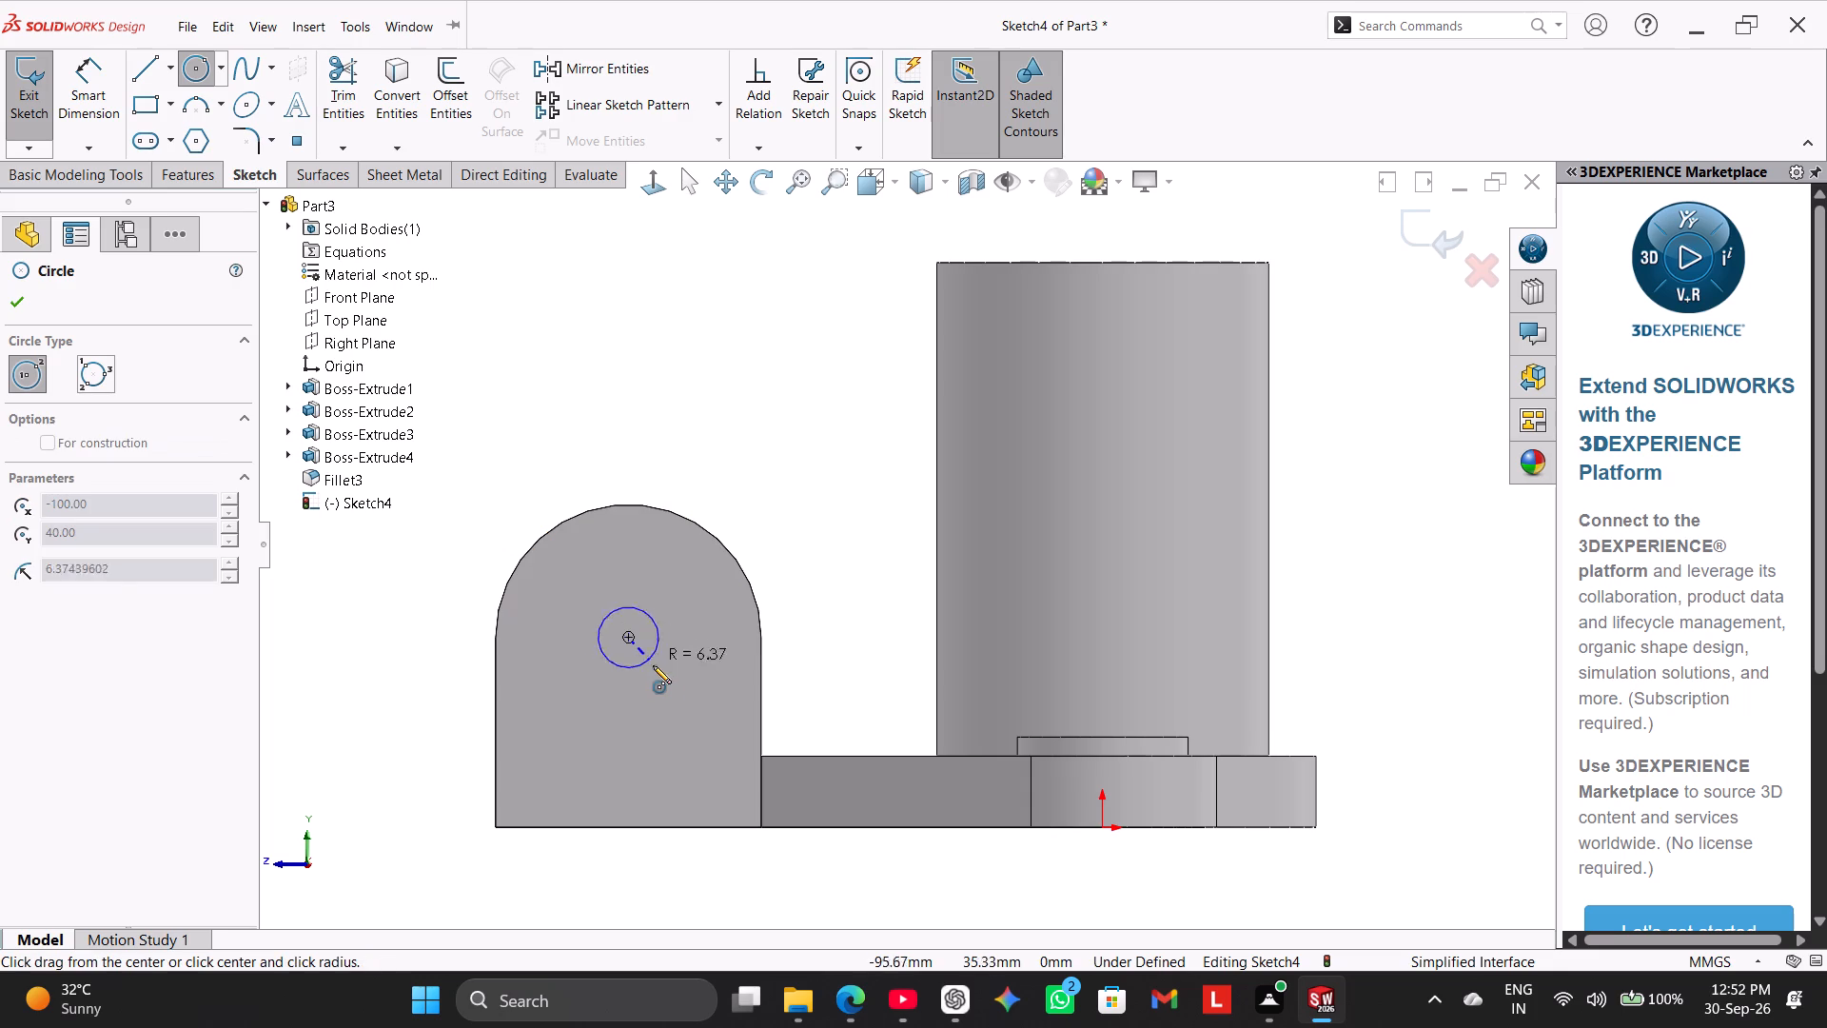
pyautogui.click(672, 687)
pyautogui.rightClick(756, 409)
pyautogui.click(798, 425)
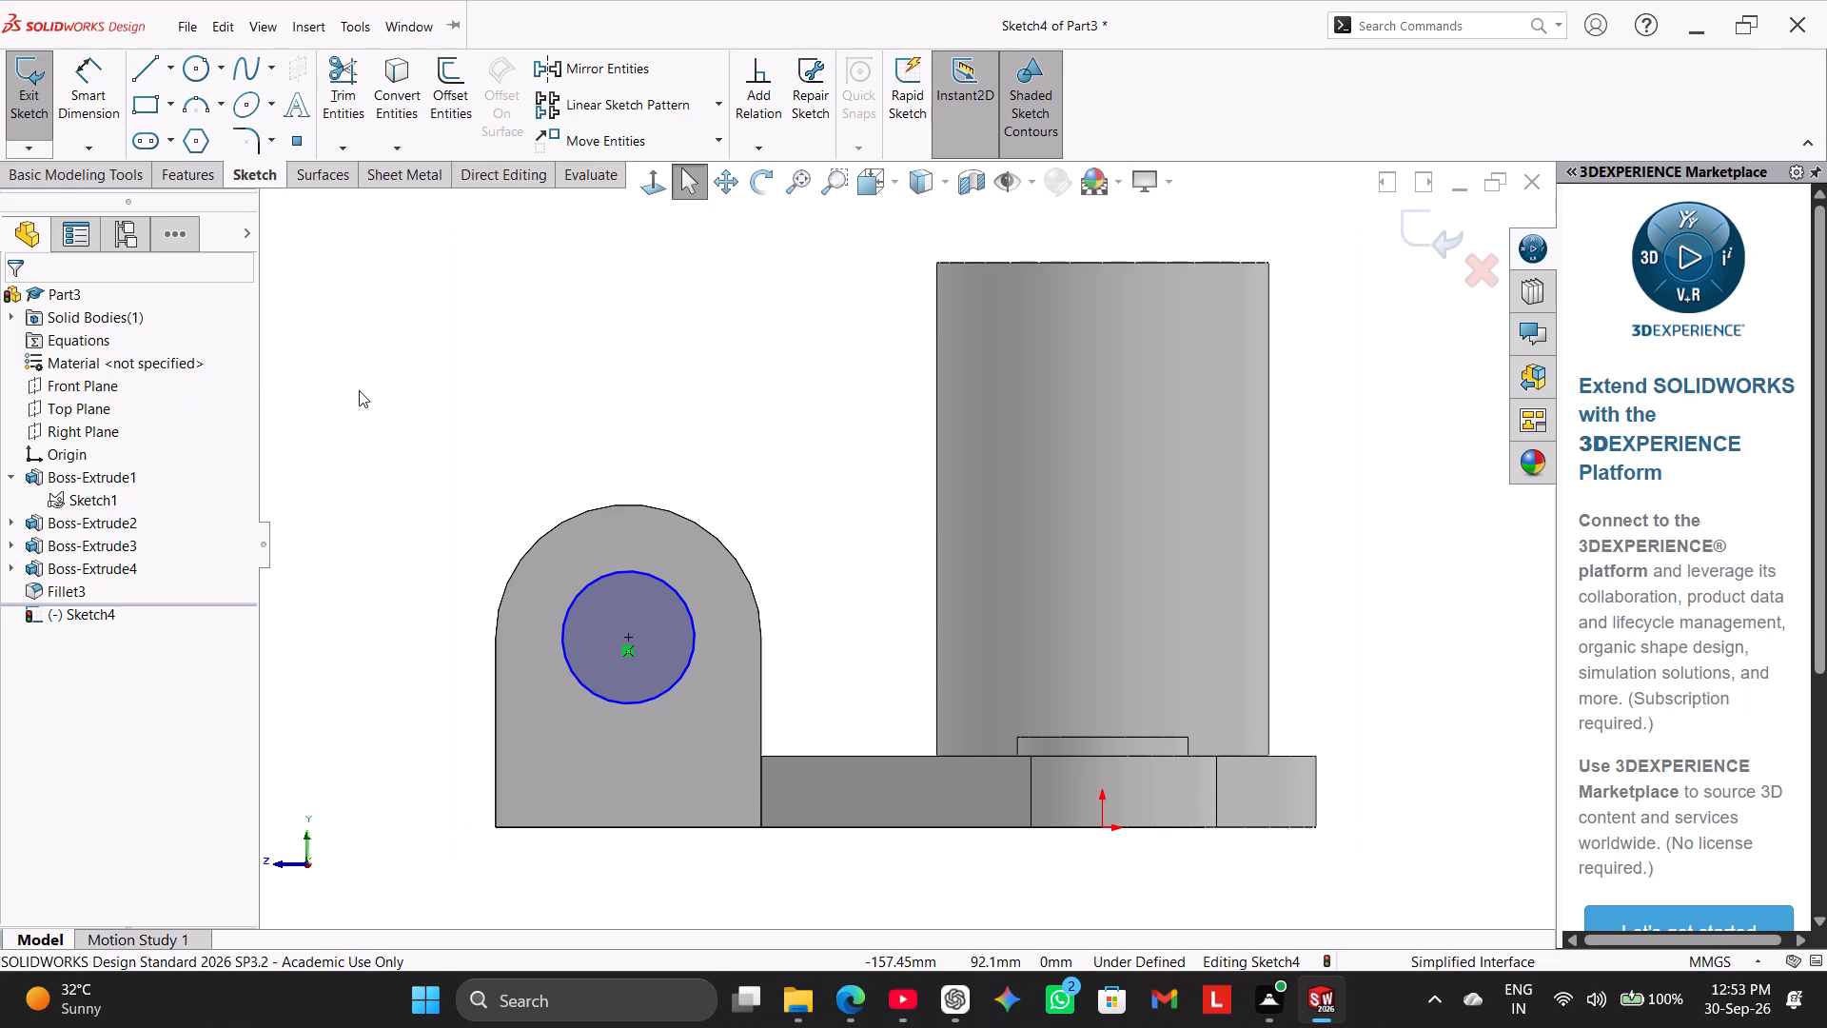
# Dimension the circle's diameter as 28 mm and place the dimension text beside the block's rounded top.
pyautogui.click(96, 86)
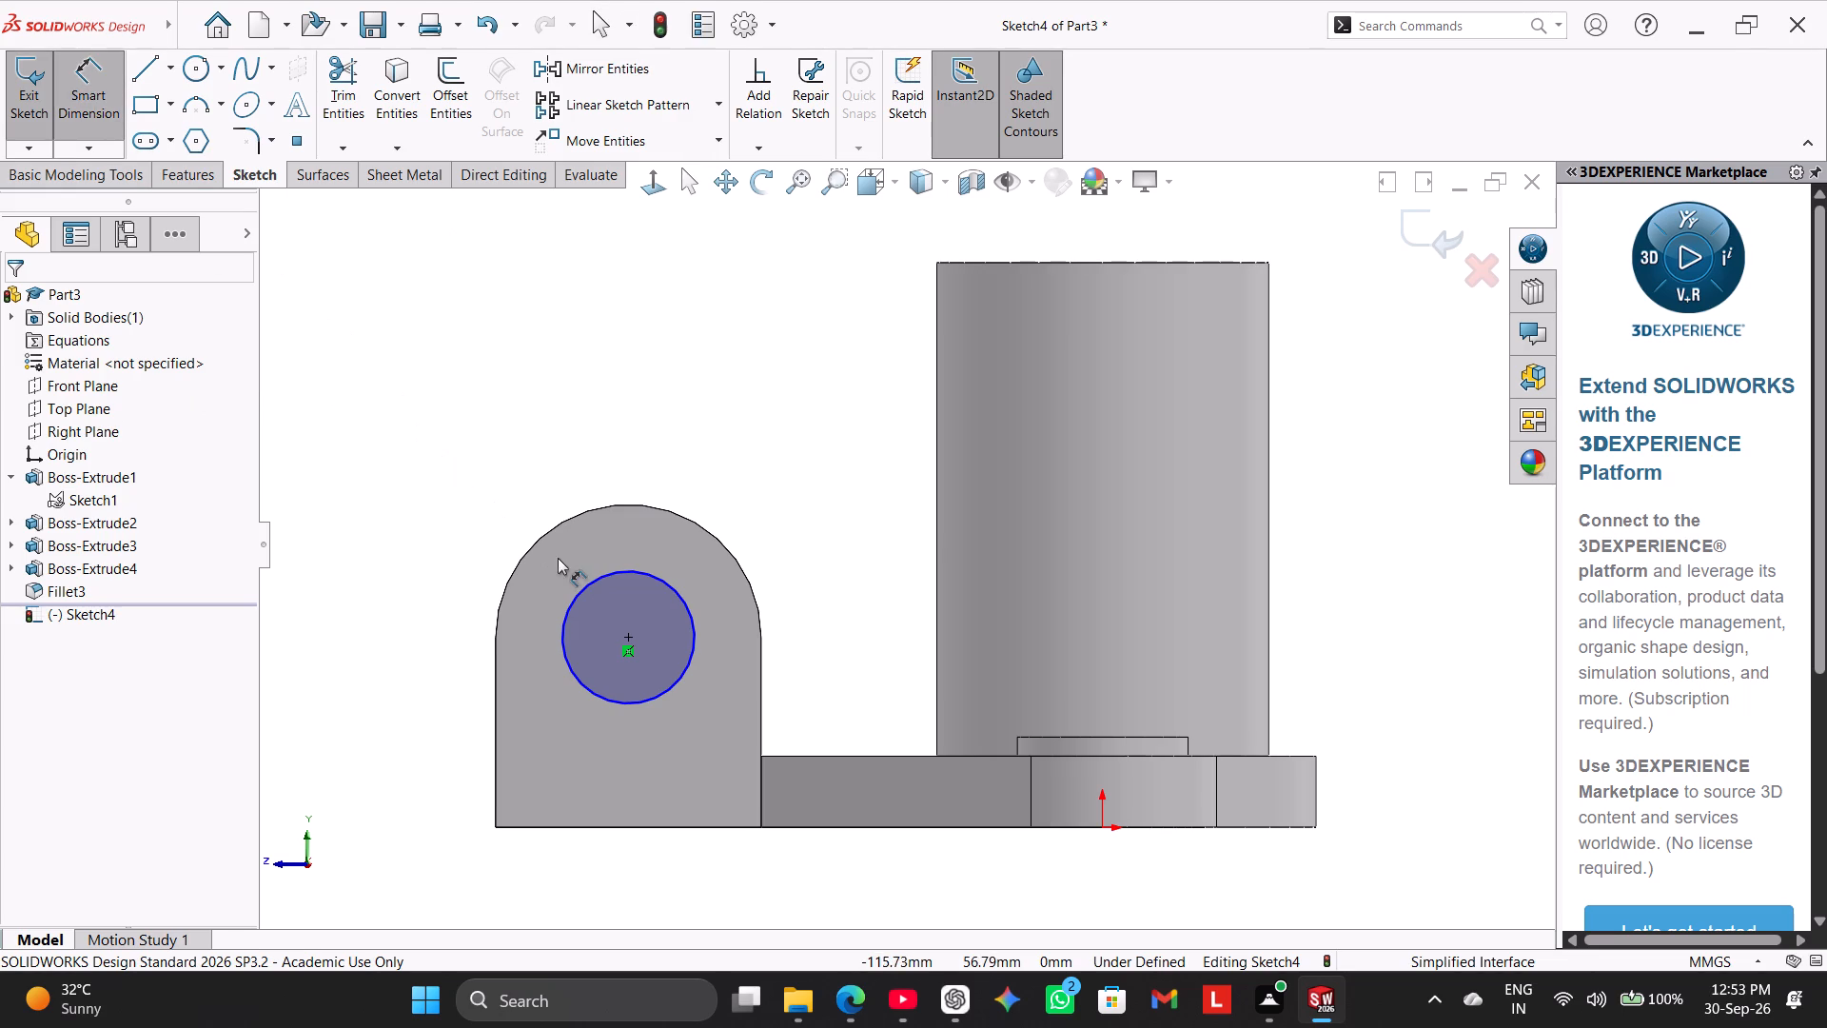
pyautogui.click(594, 577)
pyautogui.click(452, 449)
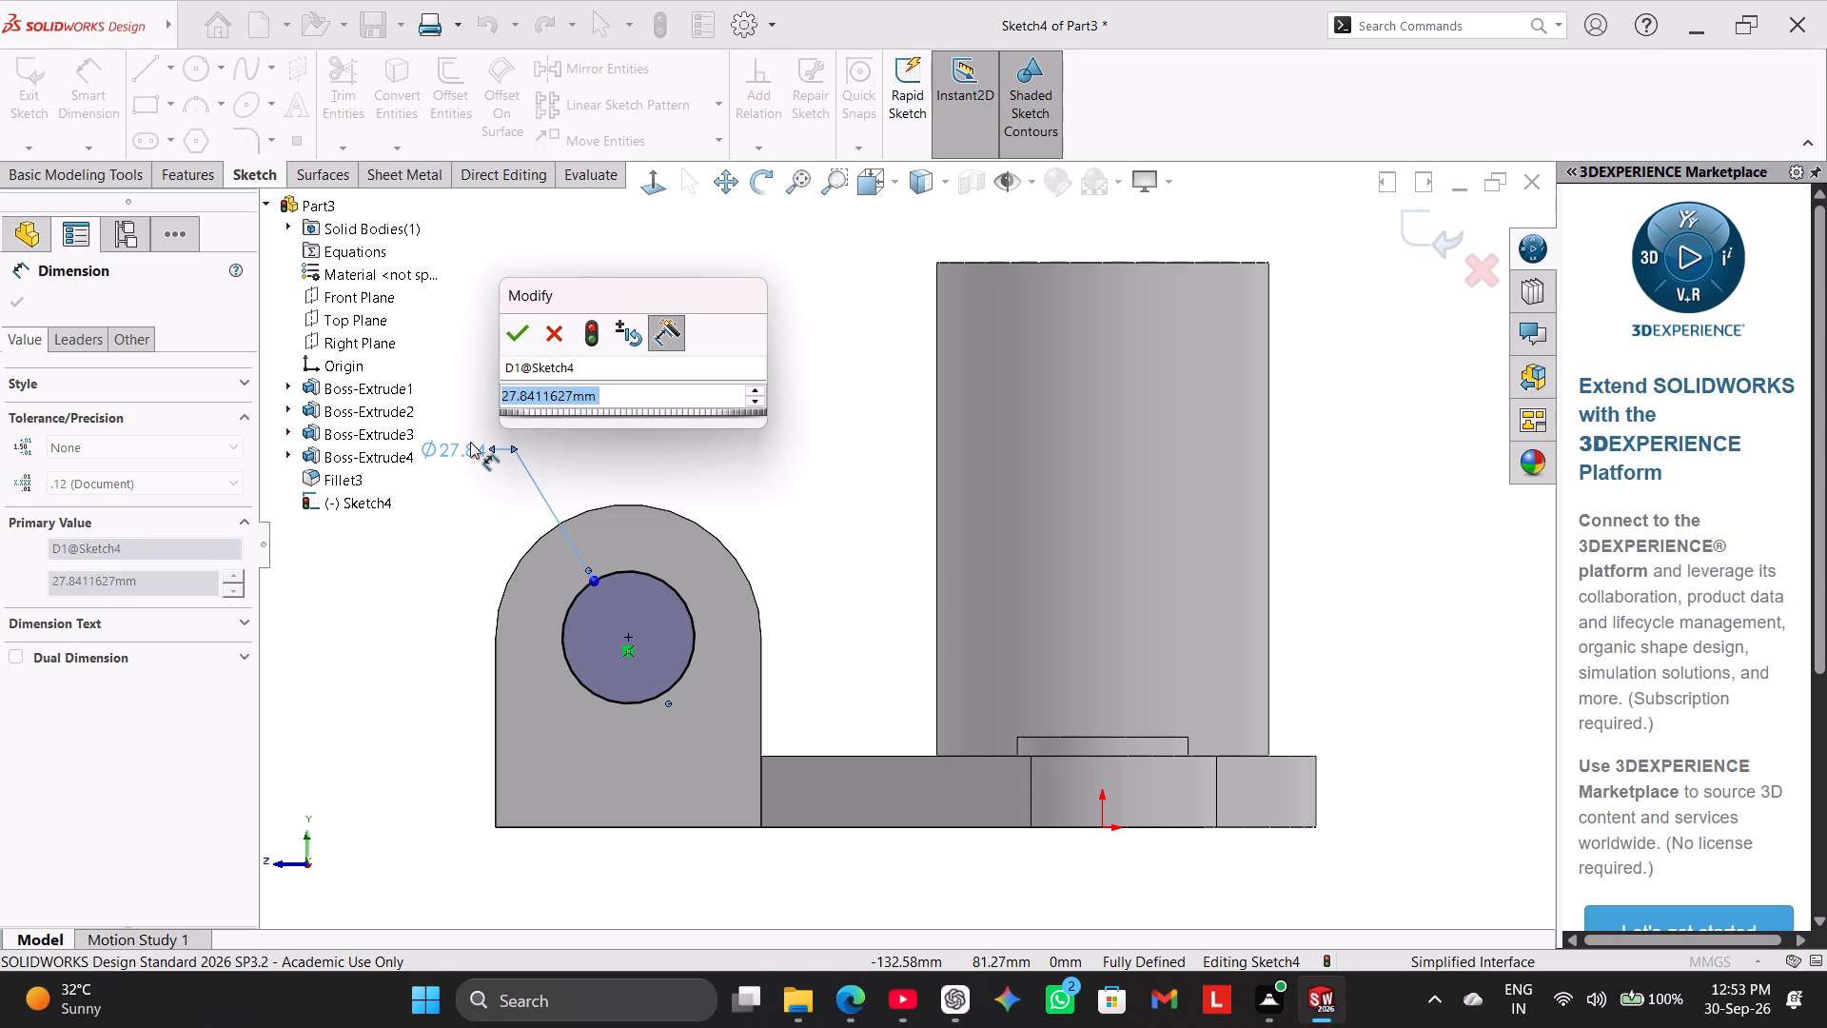
pyautogui.write('28')
pyautogui.press('Return')
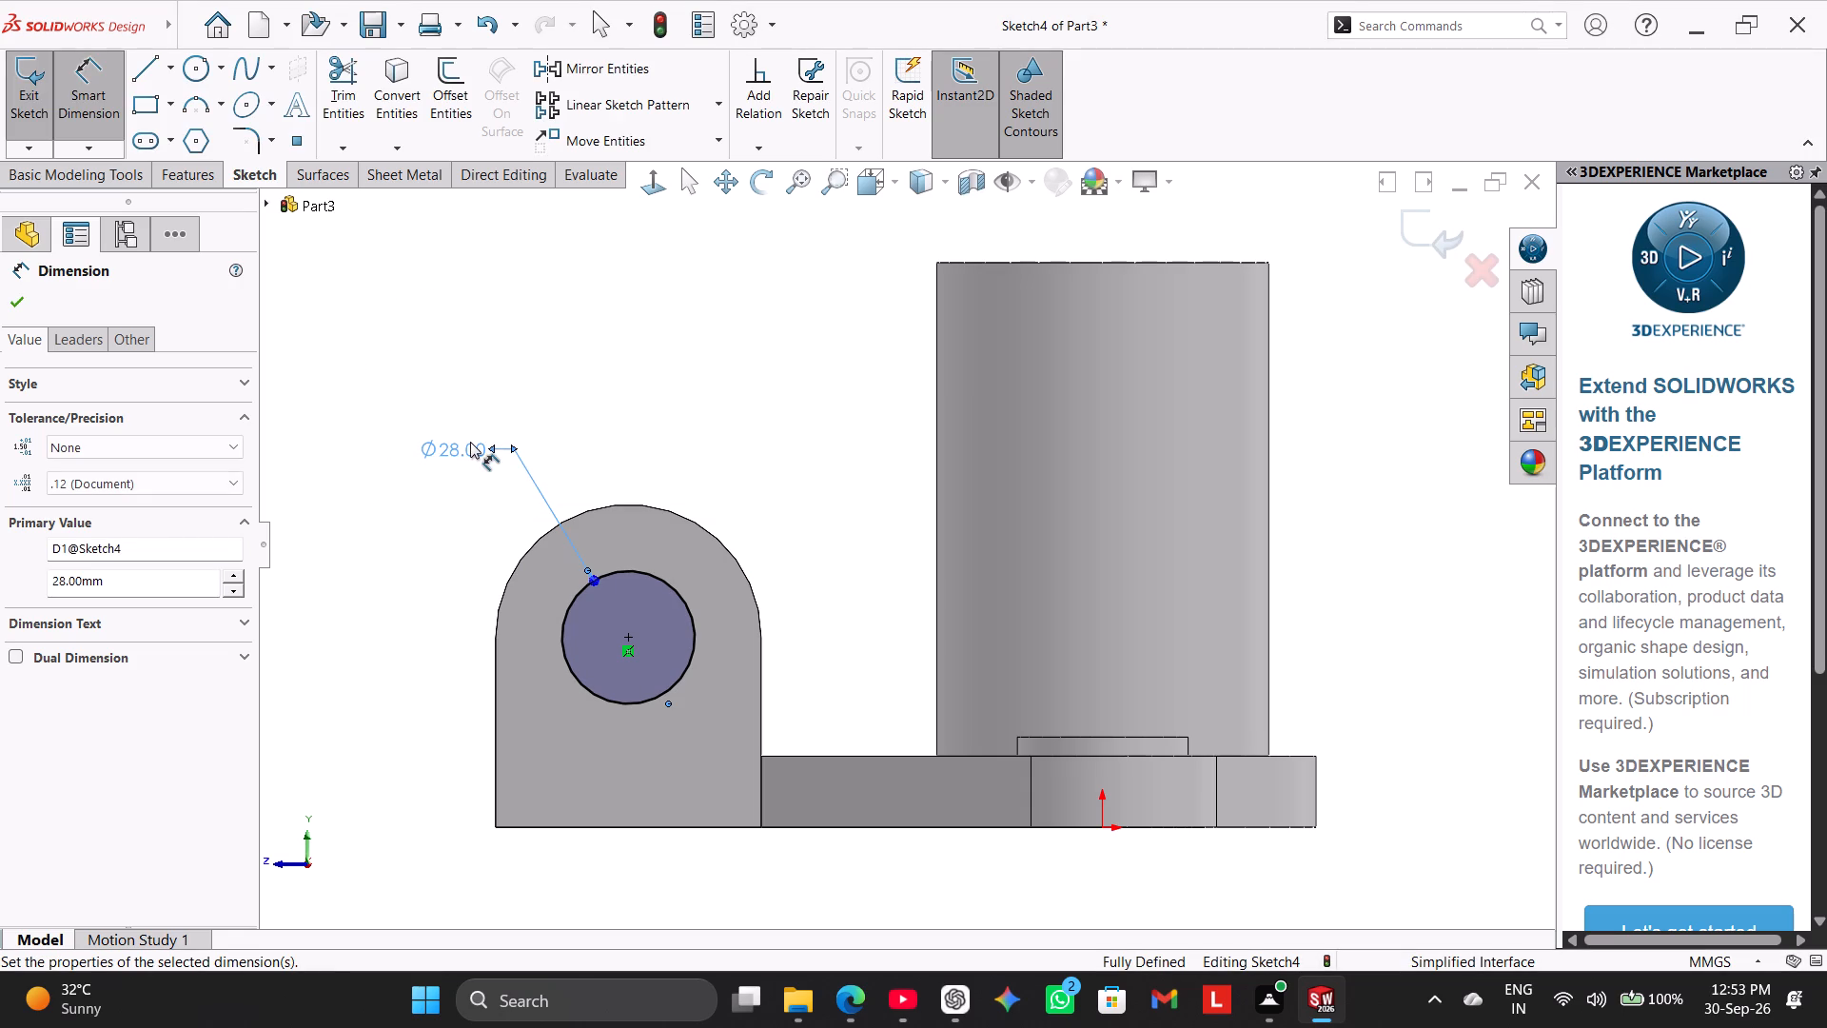
pyautogui.click(20, 297)
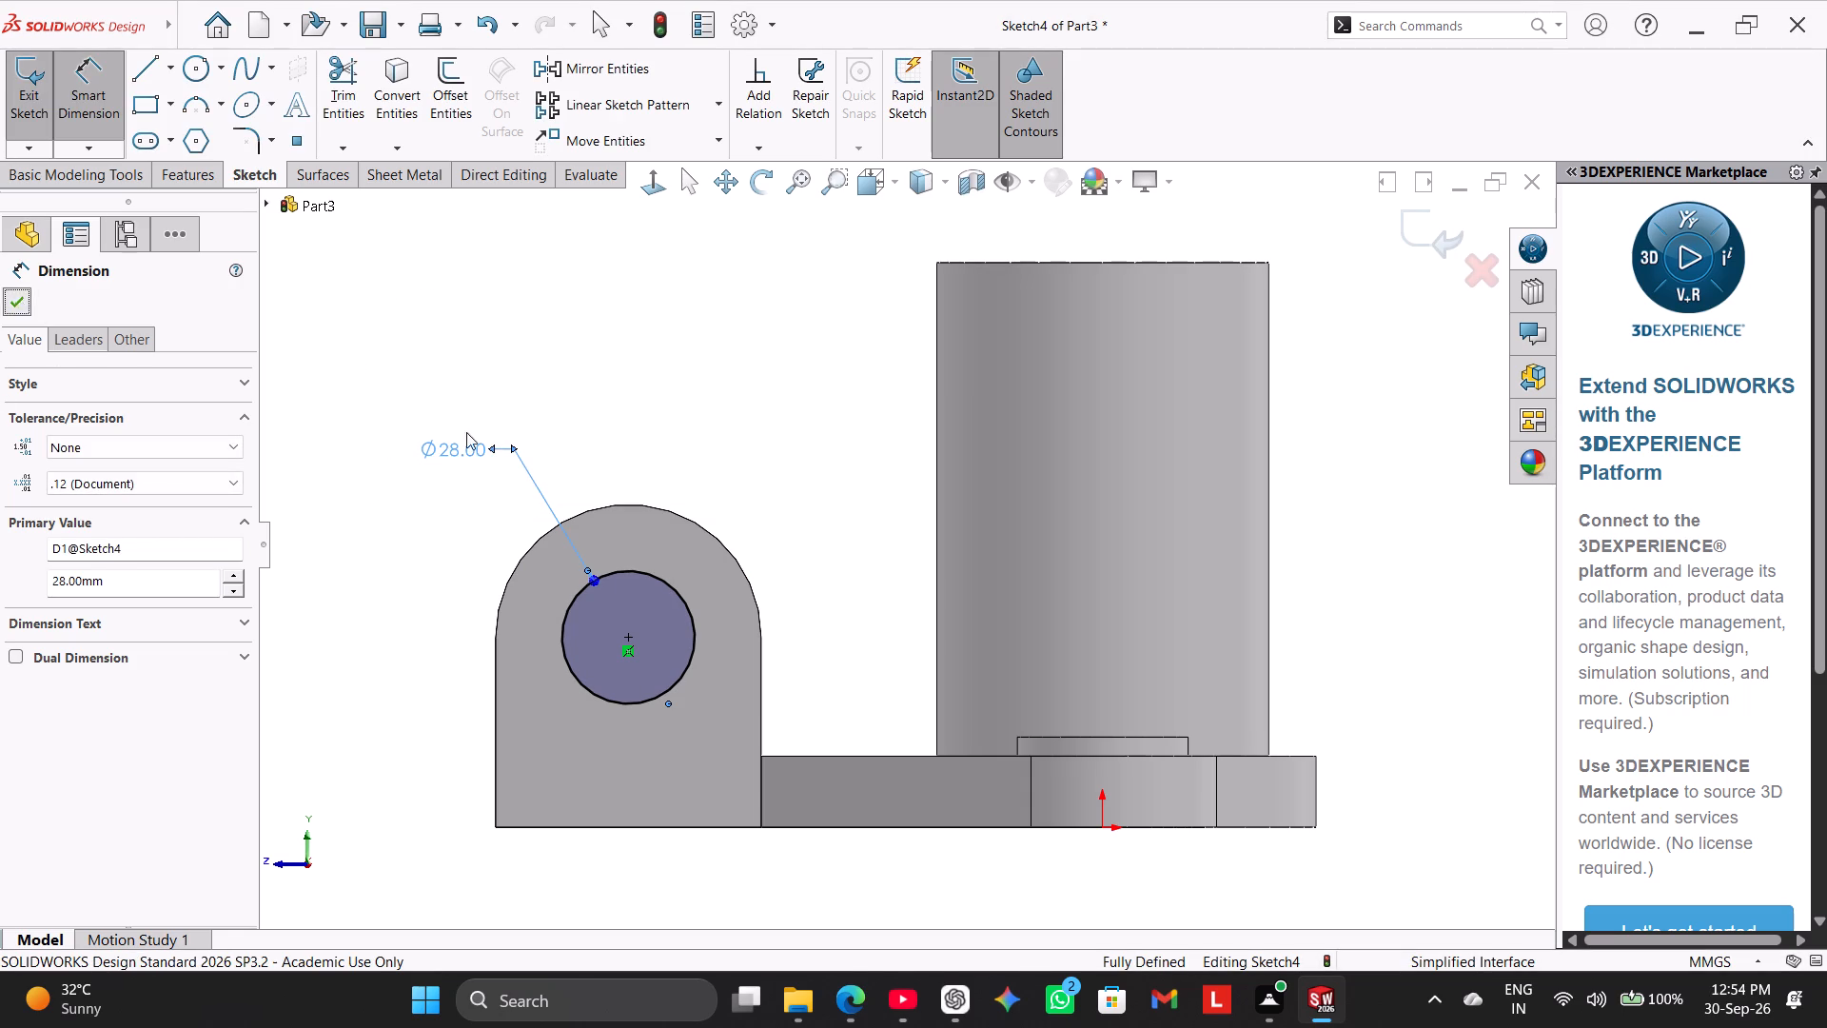
pyautogui.rightClick(608, 398)
pyautogui.click(497, 383)
pyautogui.moveTo(467, 454); pyautogui.dragTo(474, 488)
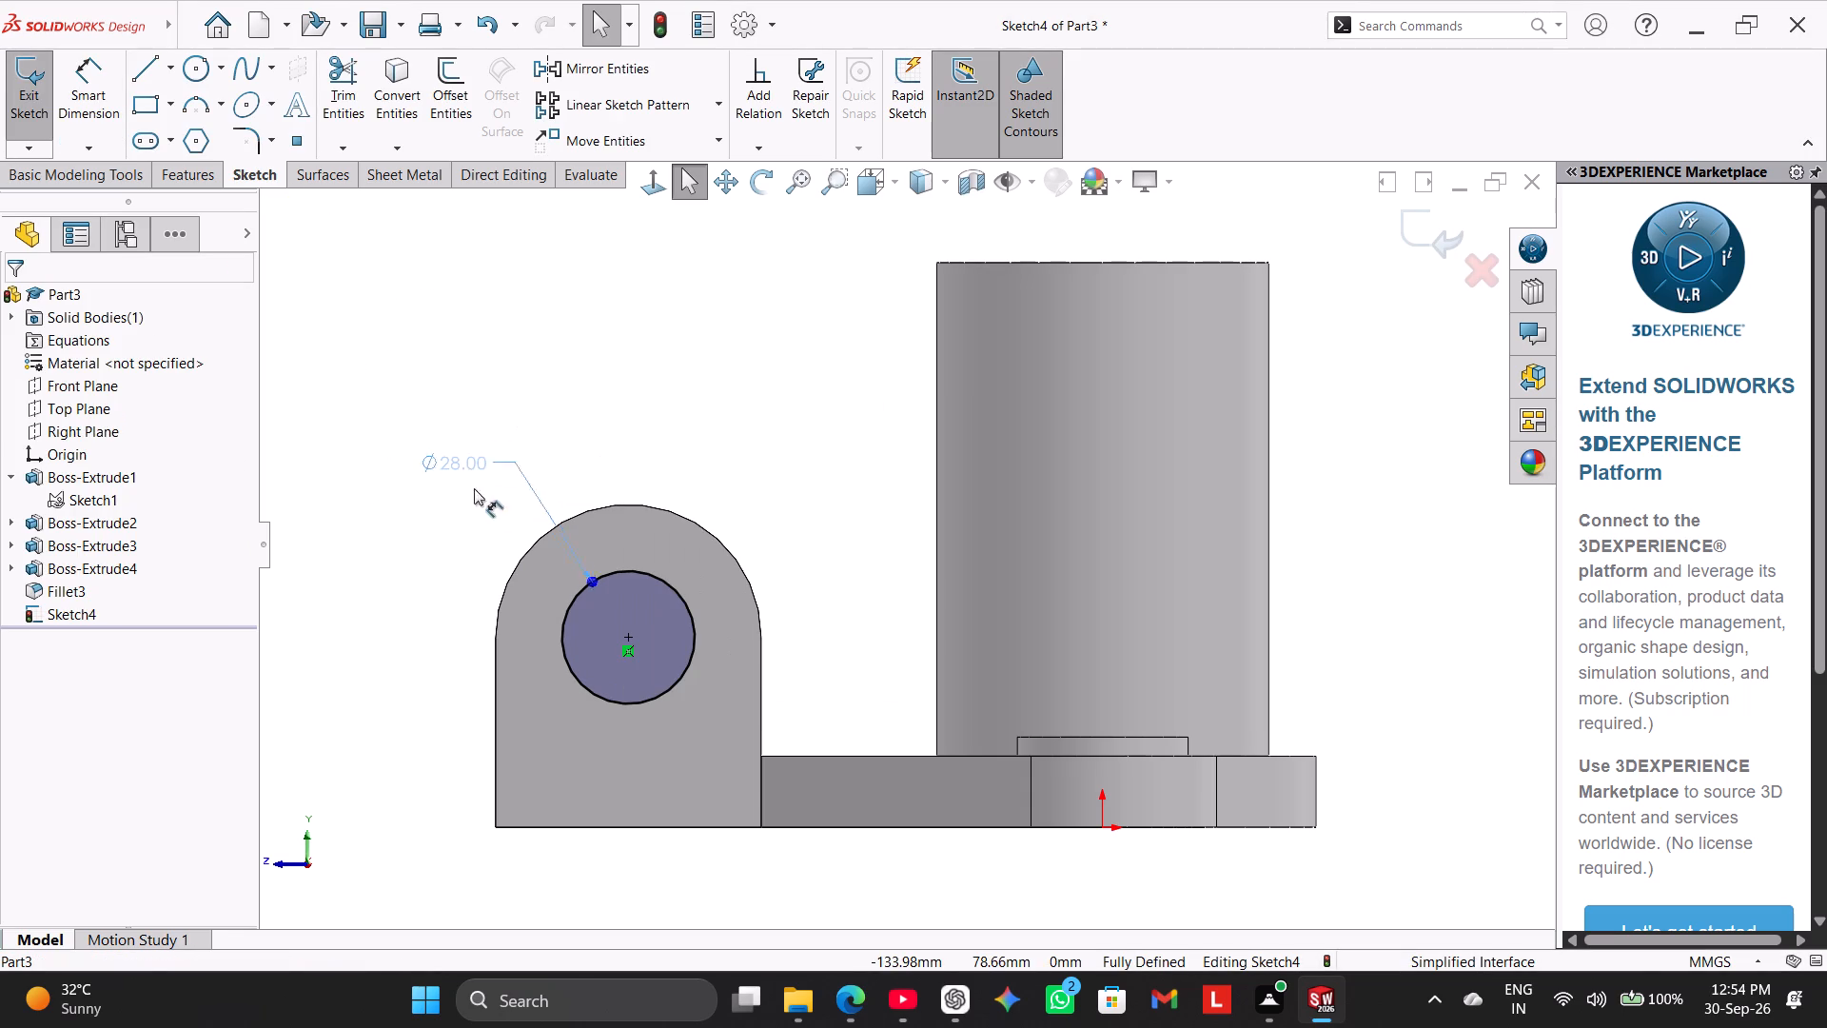
pyautogui.moveTo(474, 488); pyautogui.dragTo(481, 539)
pyautogui.click(436, 387)
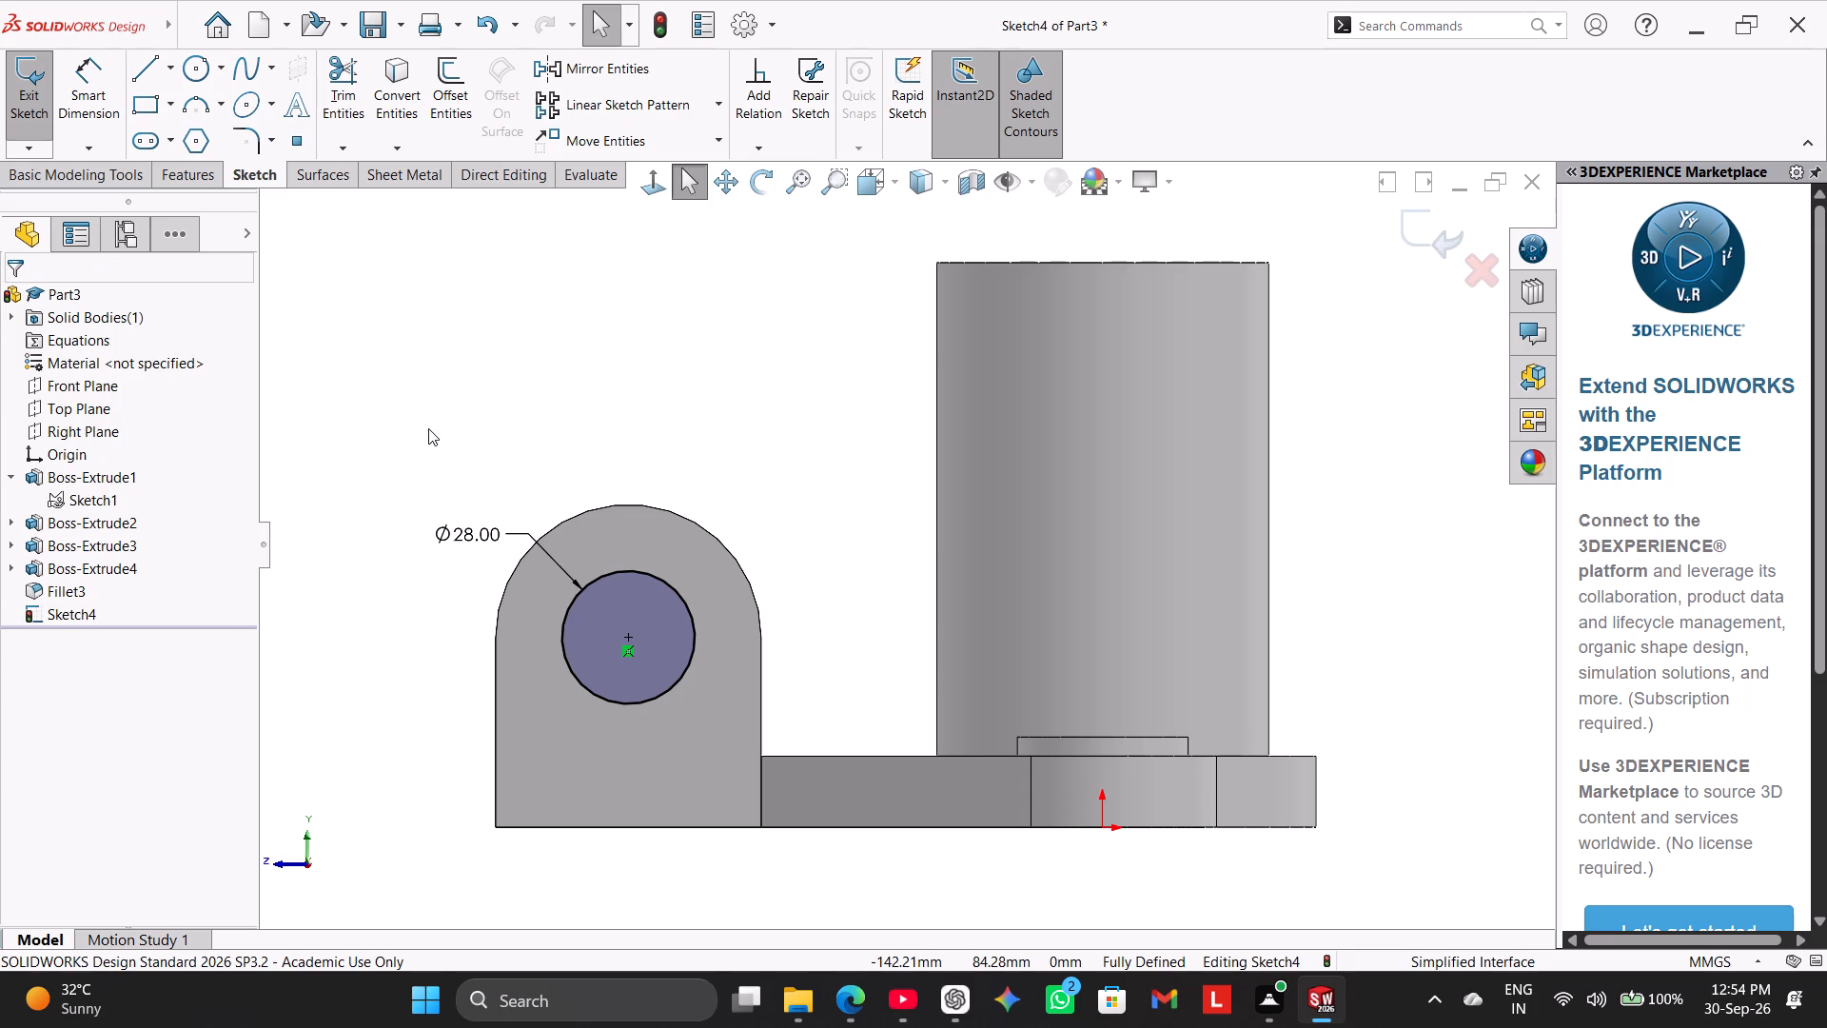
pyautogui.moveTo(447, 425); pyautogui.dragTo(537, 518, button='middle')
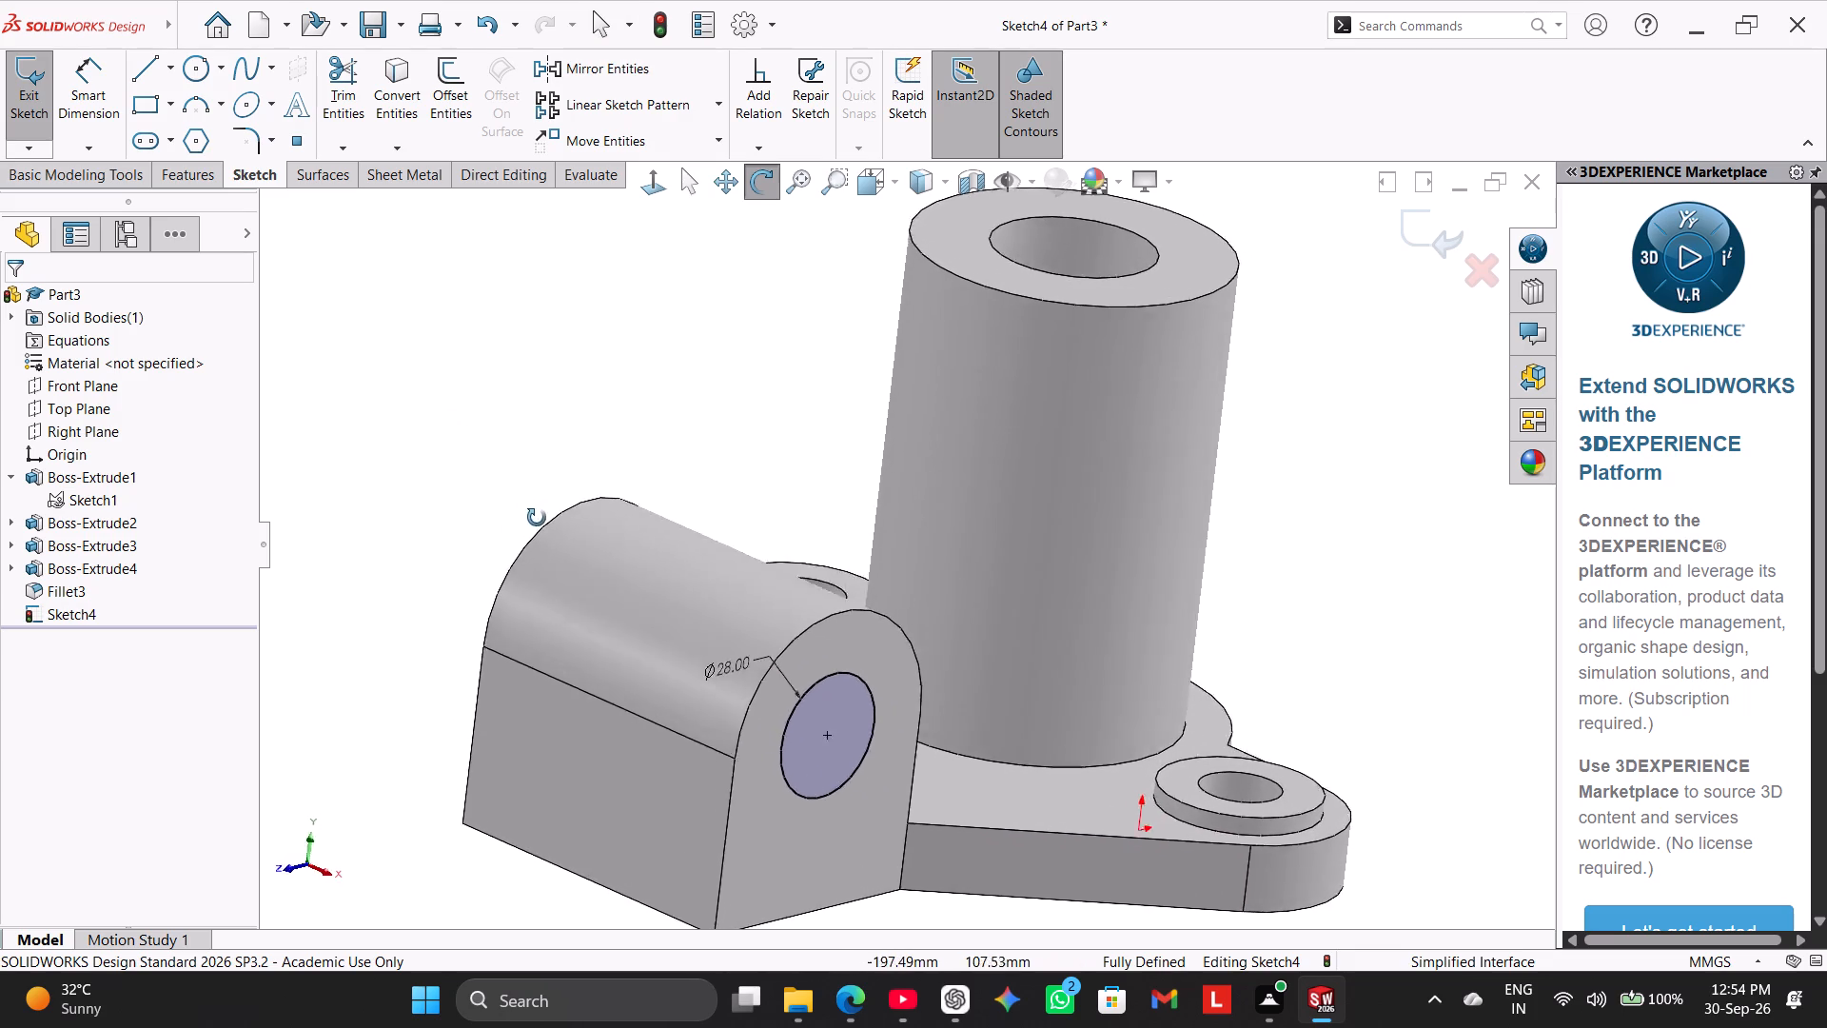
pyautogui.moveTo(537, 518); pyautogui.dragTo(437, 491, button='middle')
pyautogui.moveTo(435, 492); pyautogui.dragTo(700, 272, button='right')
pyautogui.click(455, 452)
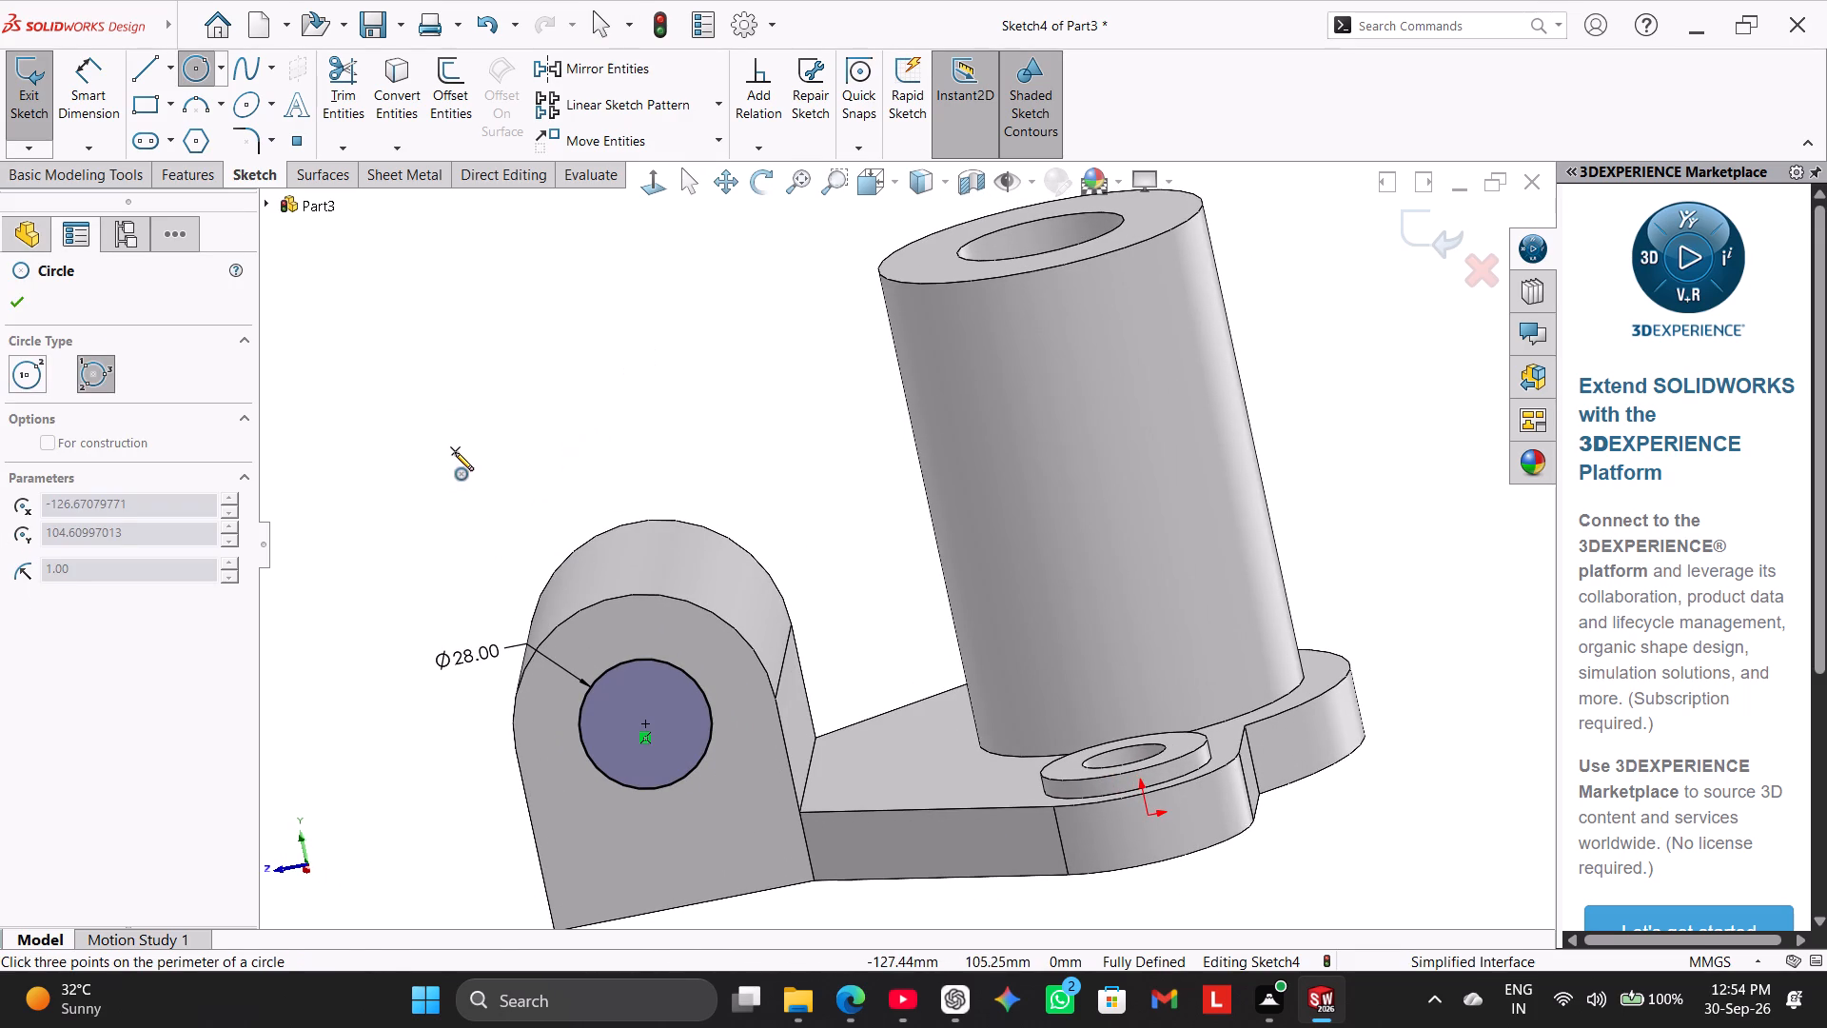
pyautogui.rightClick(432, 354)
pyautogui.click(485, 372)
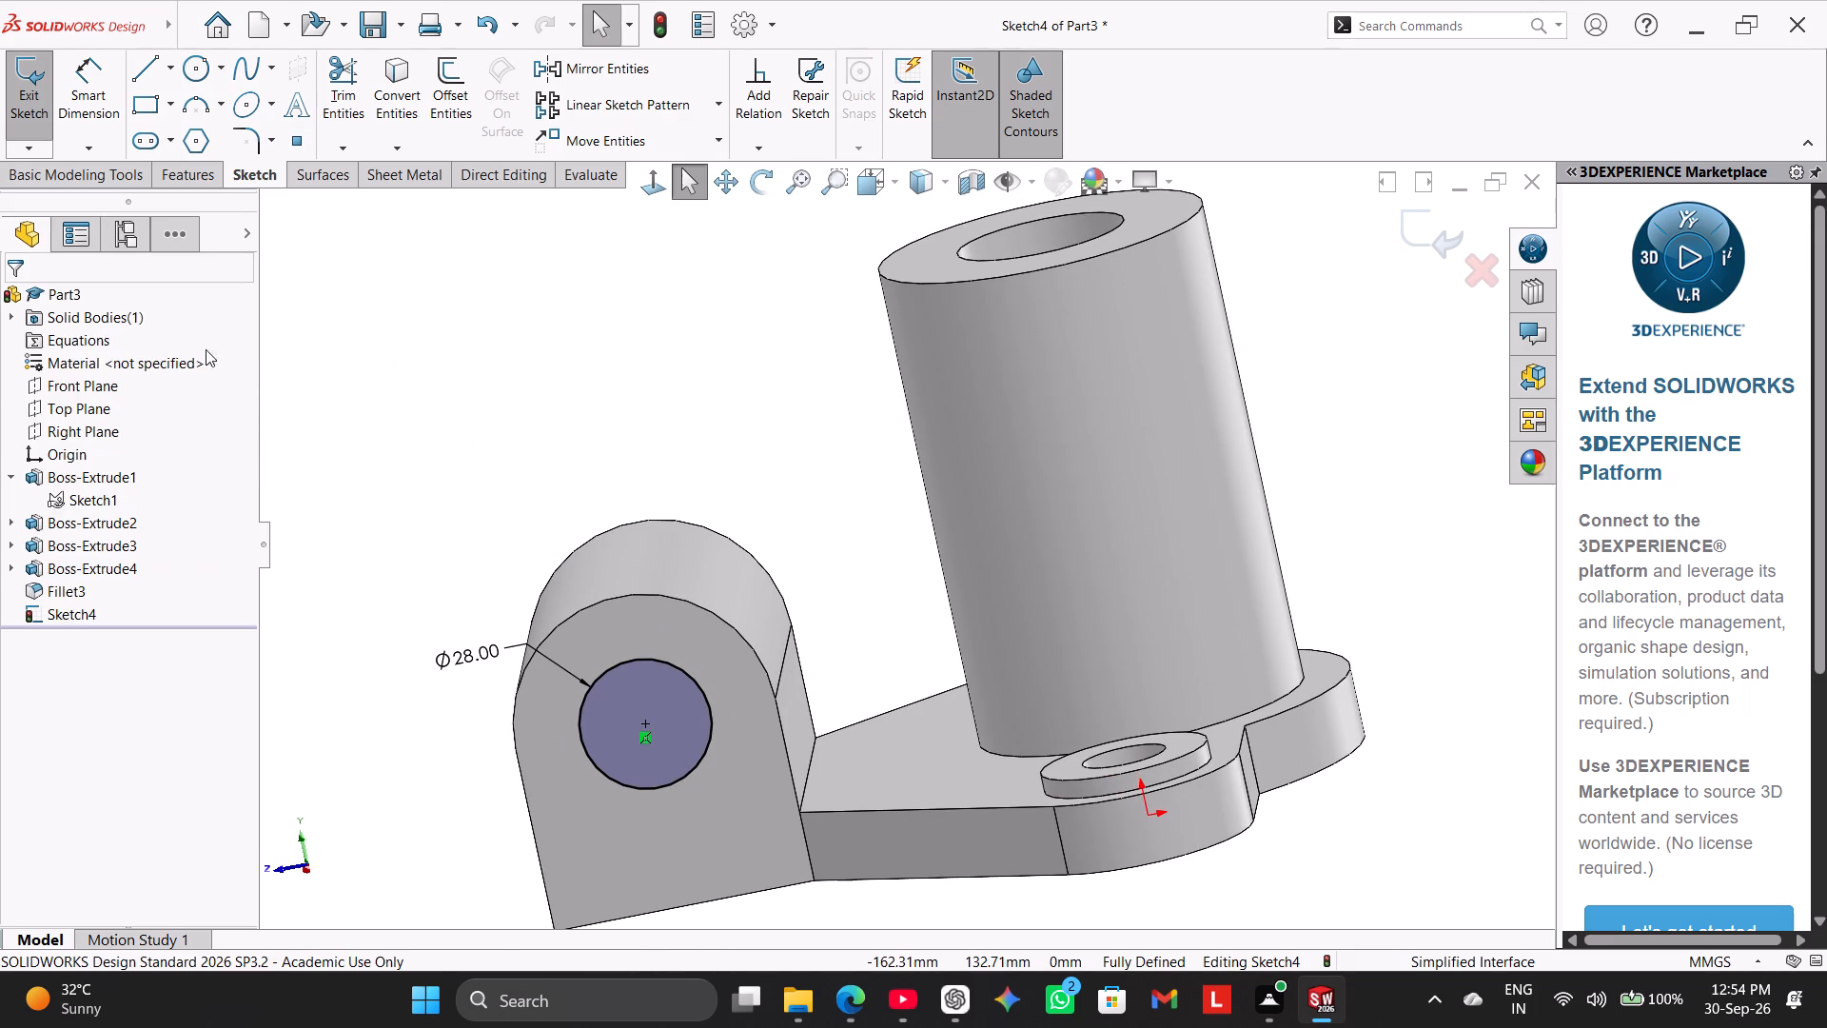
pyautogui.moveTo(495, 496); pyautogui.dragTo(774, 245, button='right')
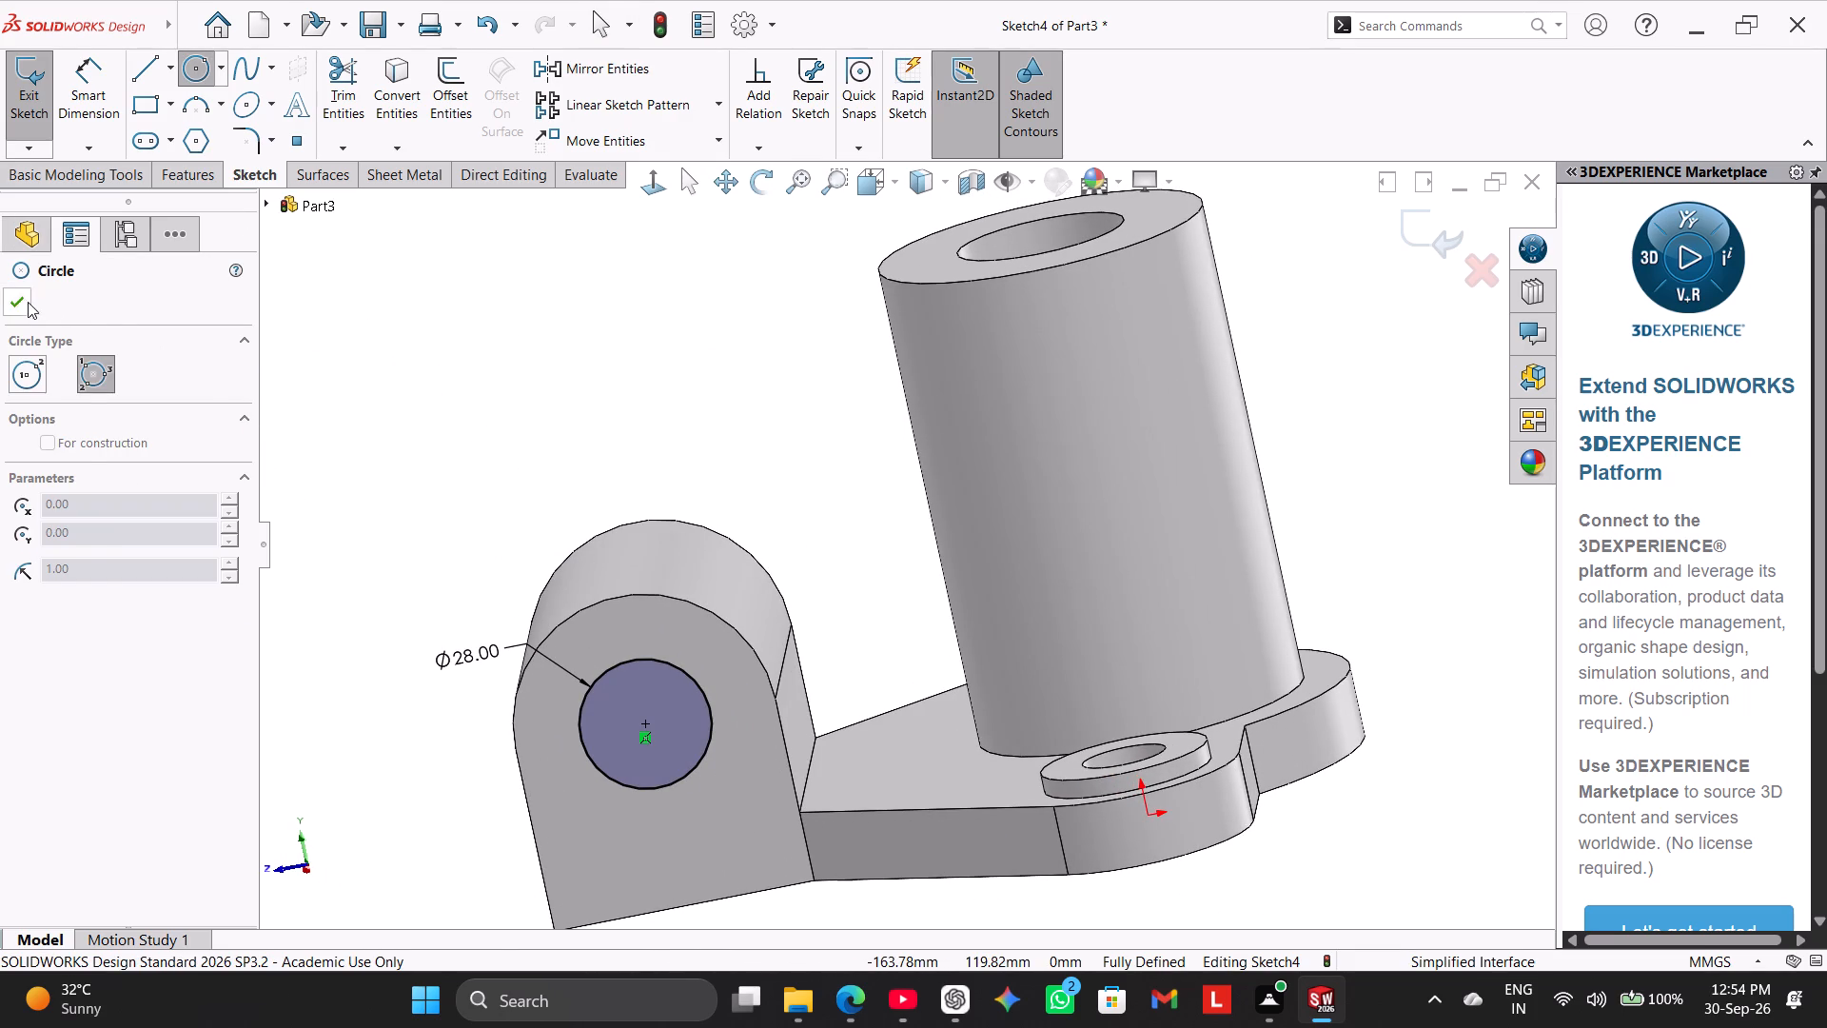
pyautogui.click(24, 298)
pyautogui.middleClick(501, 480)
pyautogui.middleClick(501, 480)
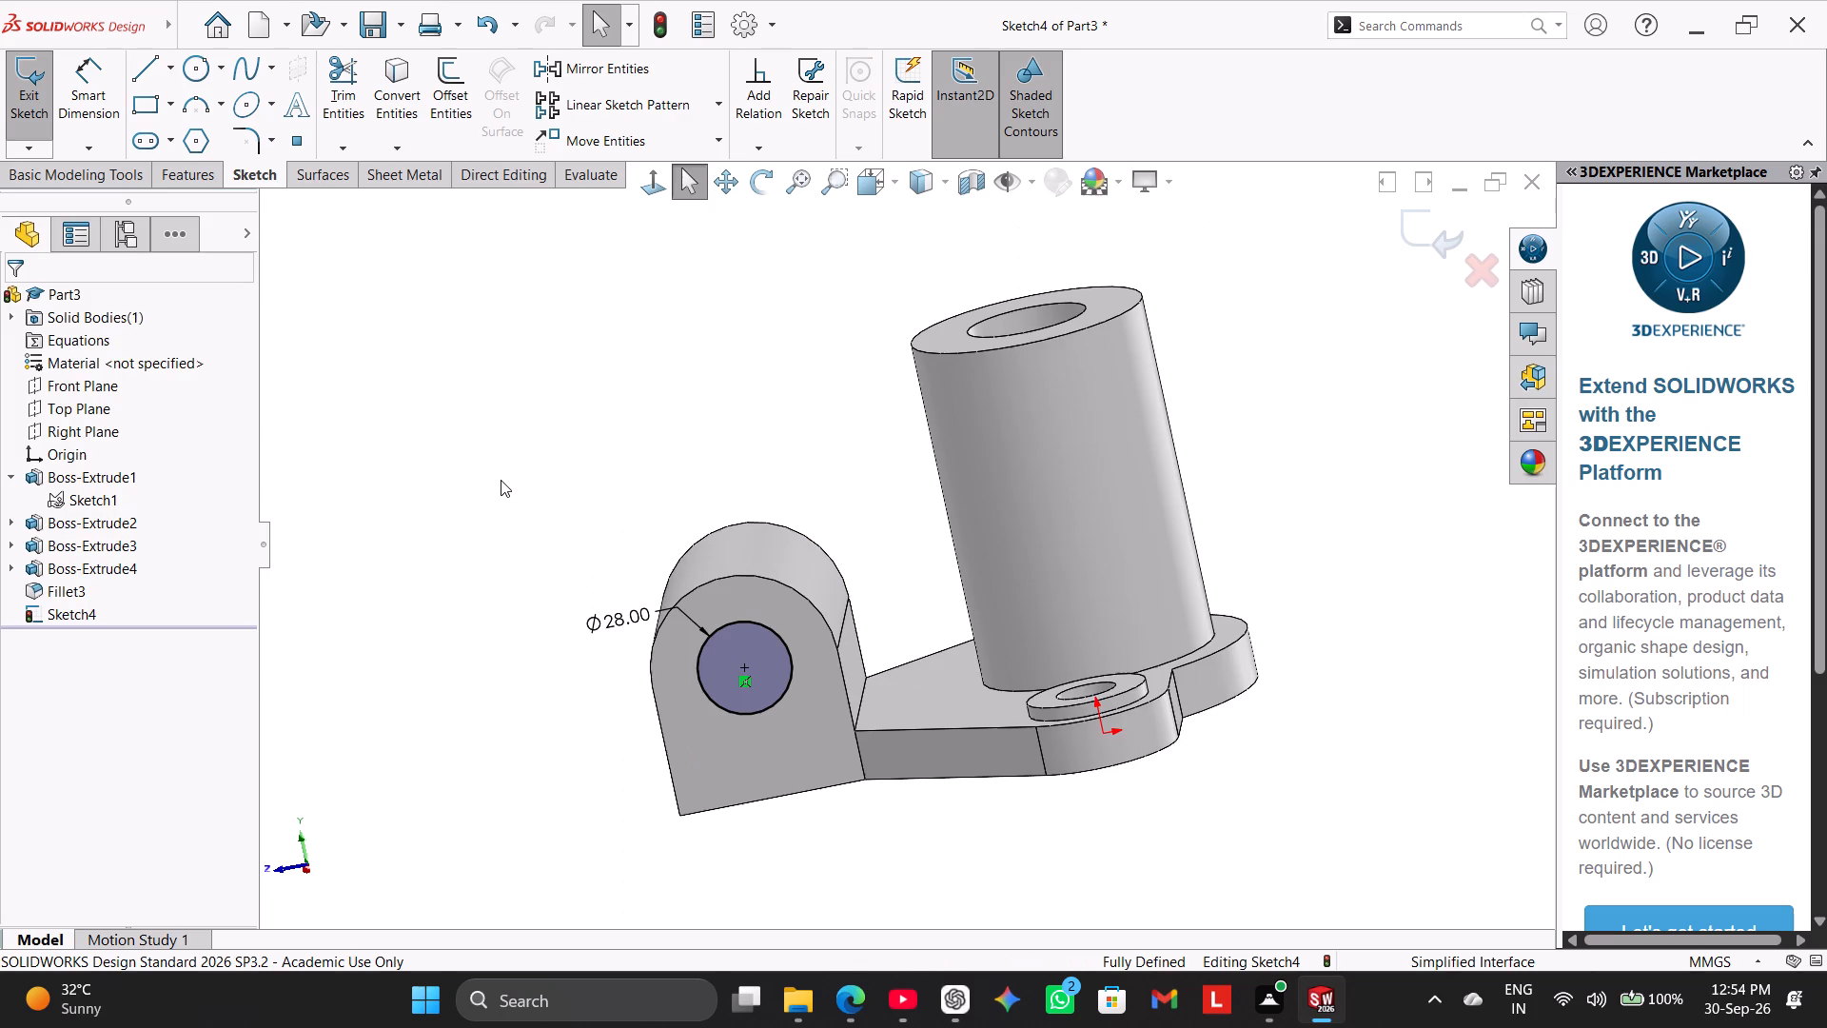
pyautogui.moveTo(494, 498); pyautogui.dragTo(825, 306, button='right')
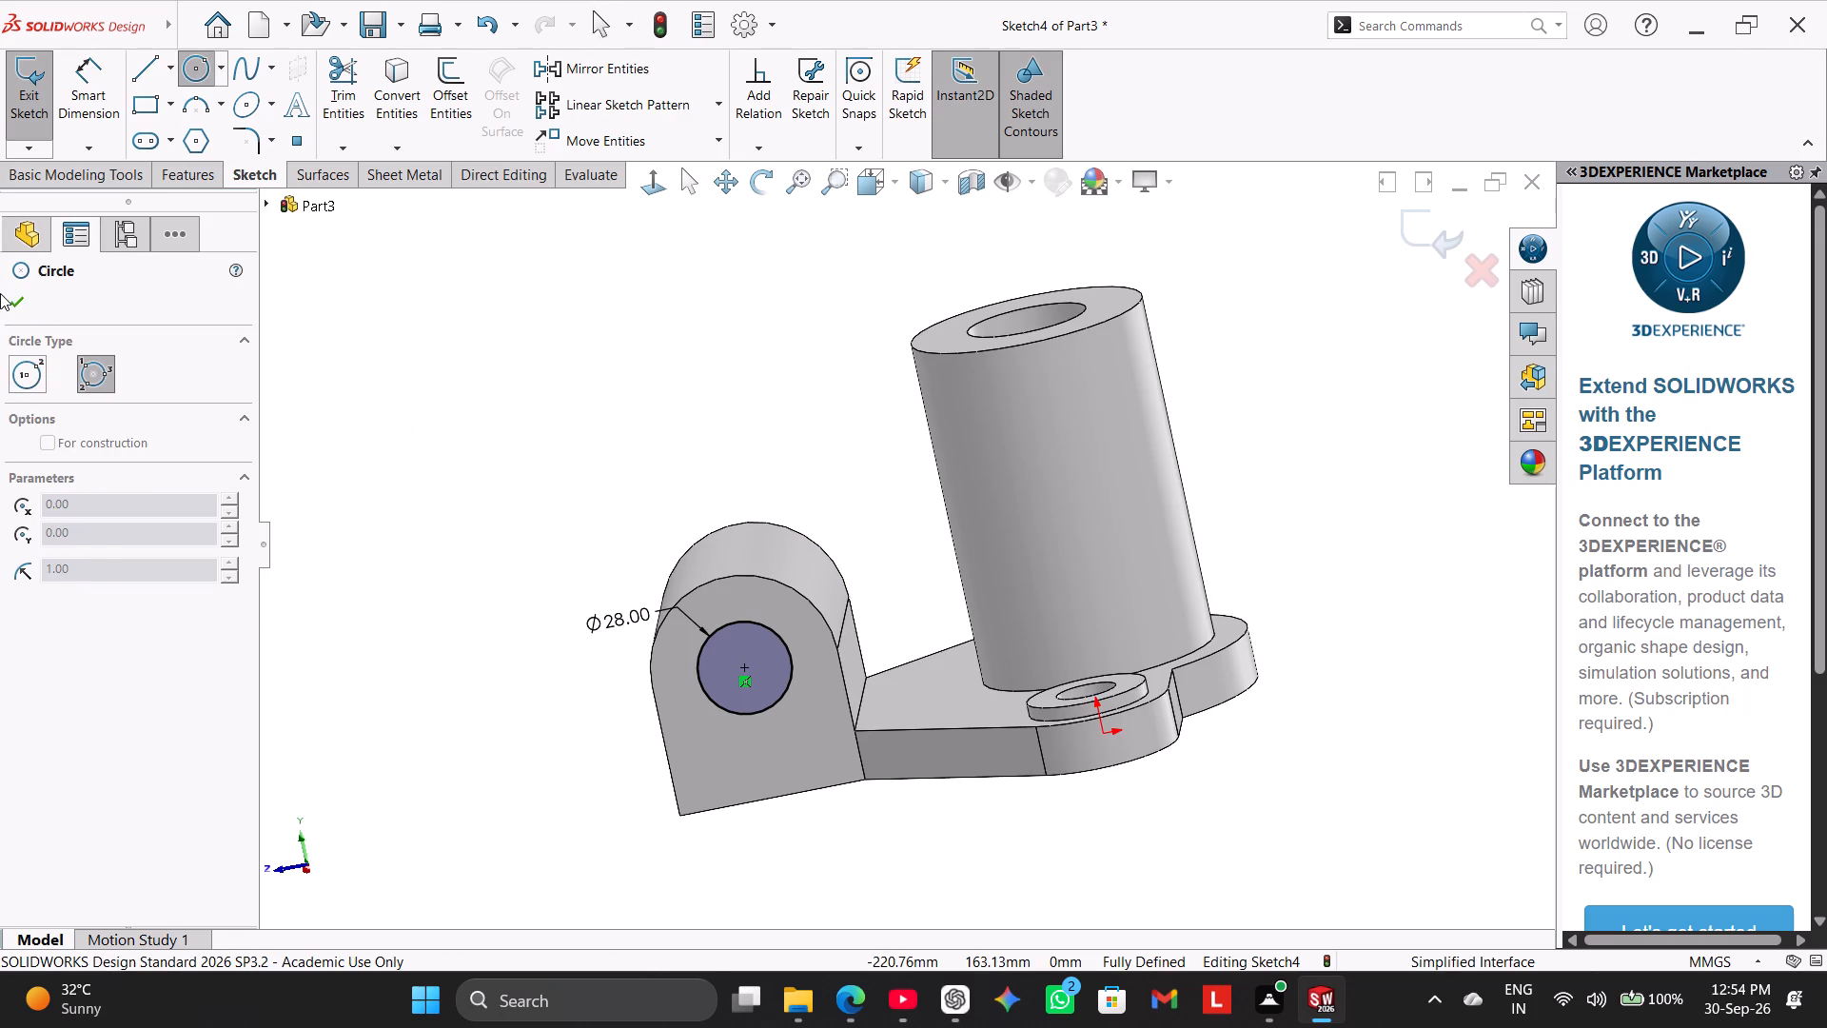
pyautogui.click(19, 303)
# Exit the sketch and cut-extrude the 28 mm circle Through All to bore a hole through the rounded block.
pyautogui.click(27, 112)
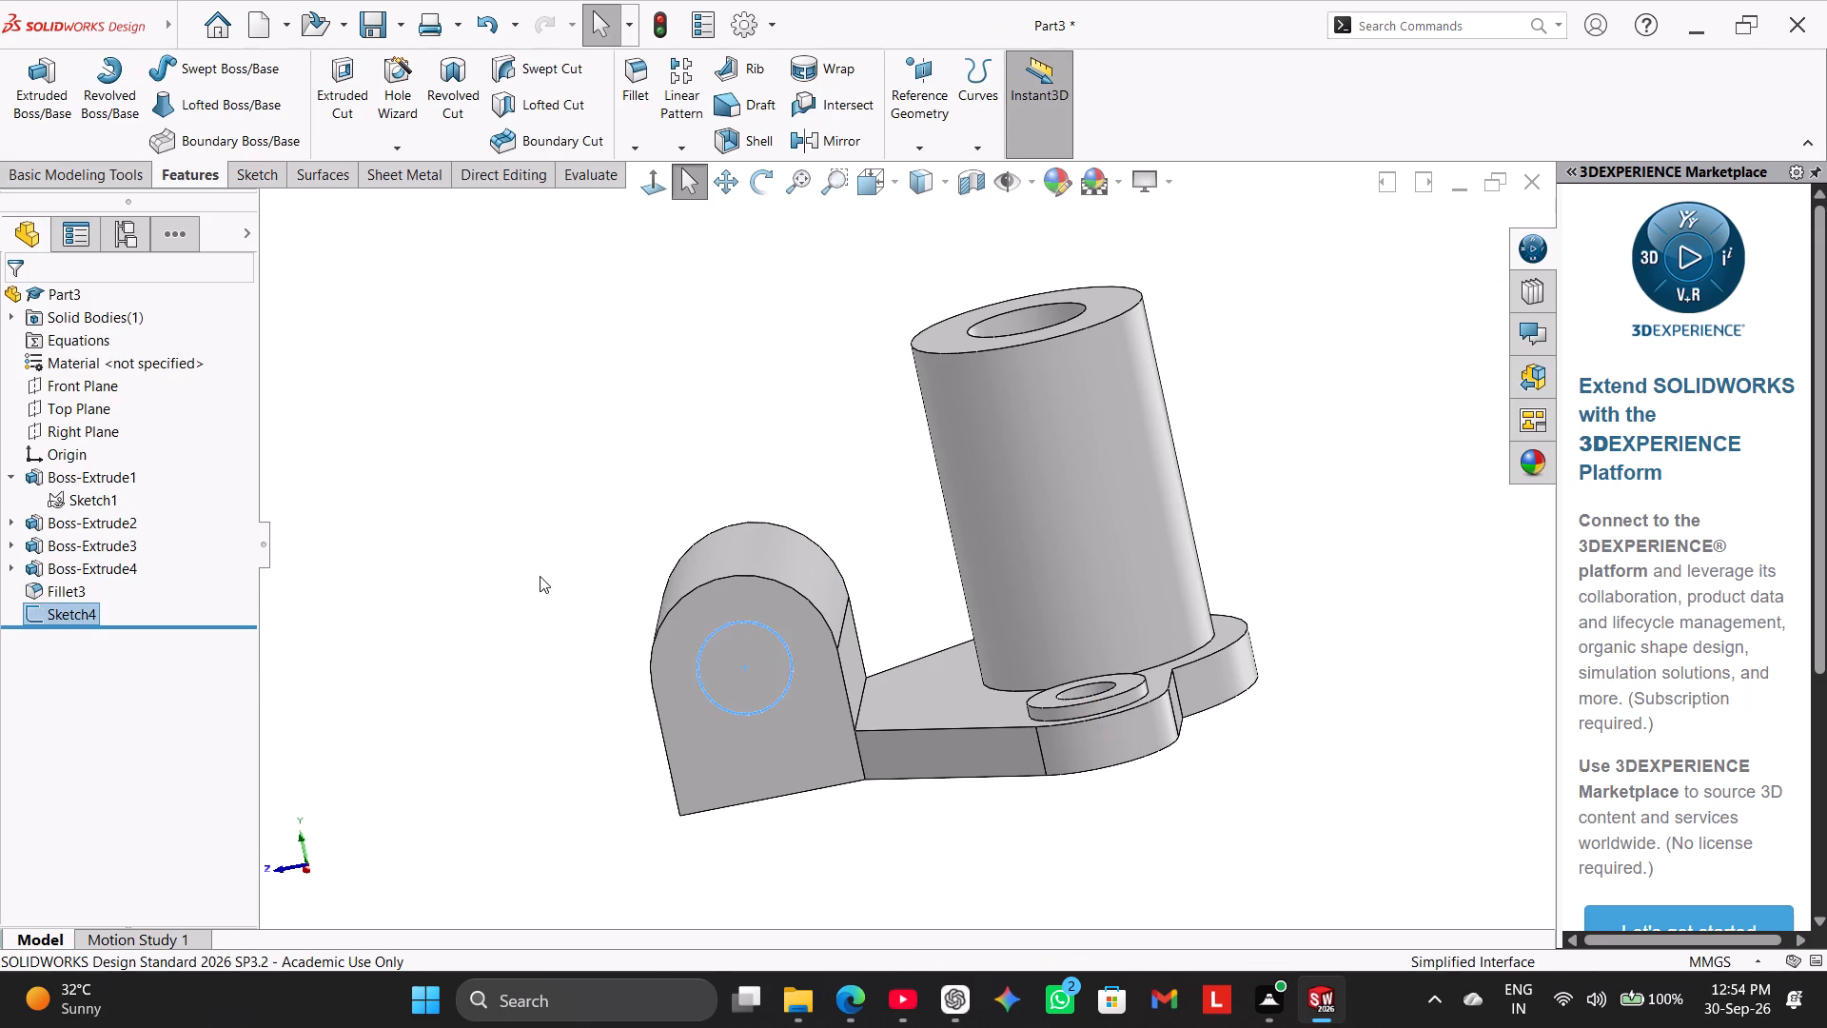
pyautogui.moveTo(540, 576); pyautogui.dragTo(872, 324, button='right')
pyautogui.click(525, 454)
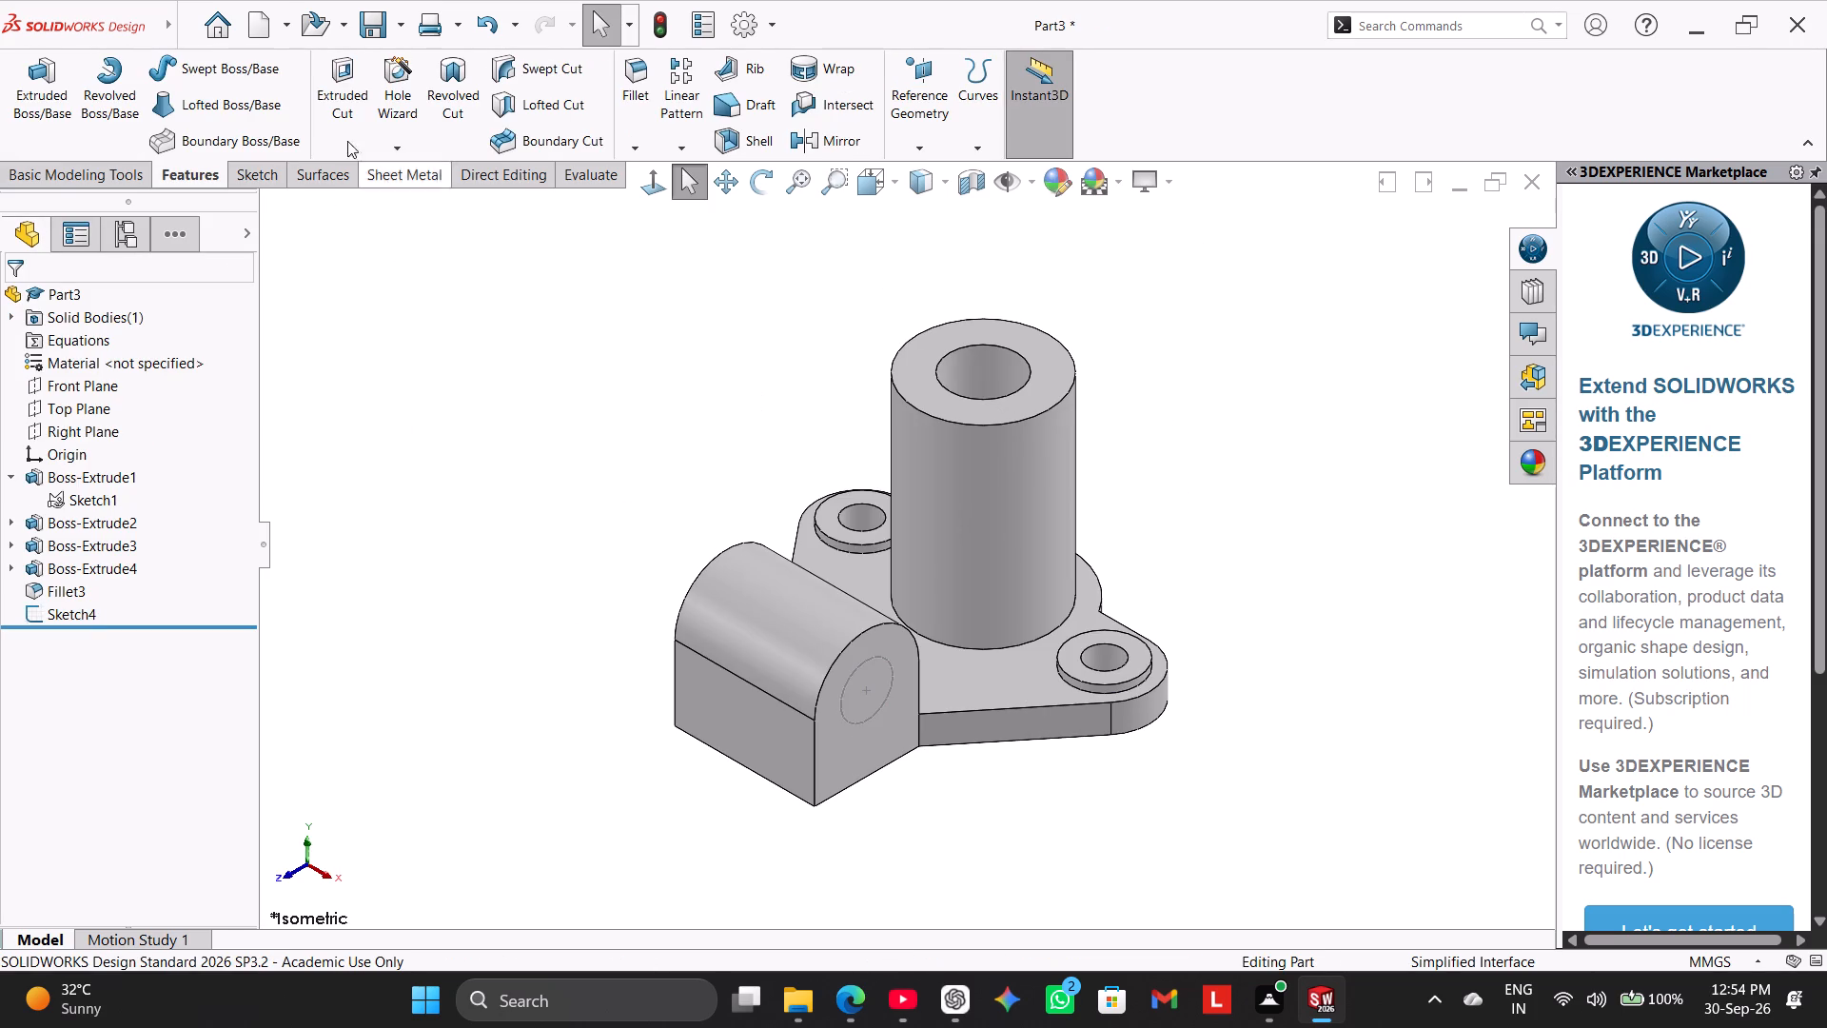
pyautogui.click(332, 107)
pyautogui.click(860, 662)
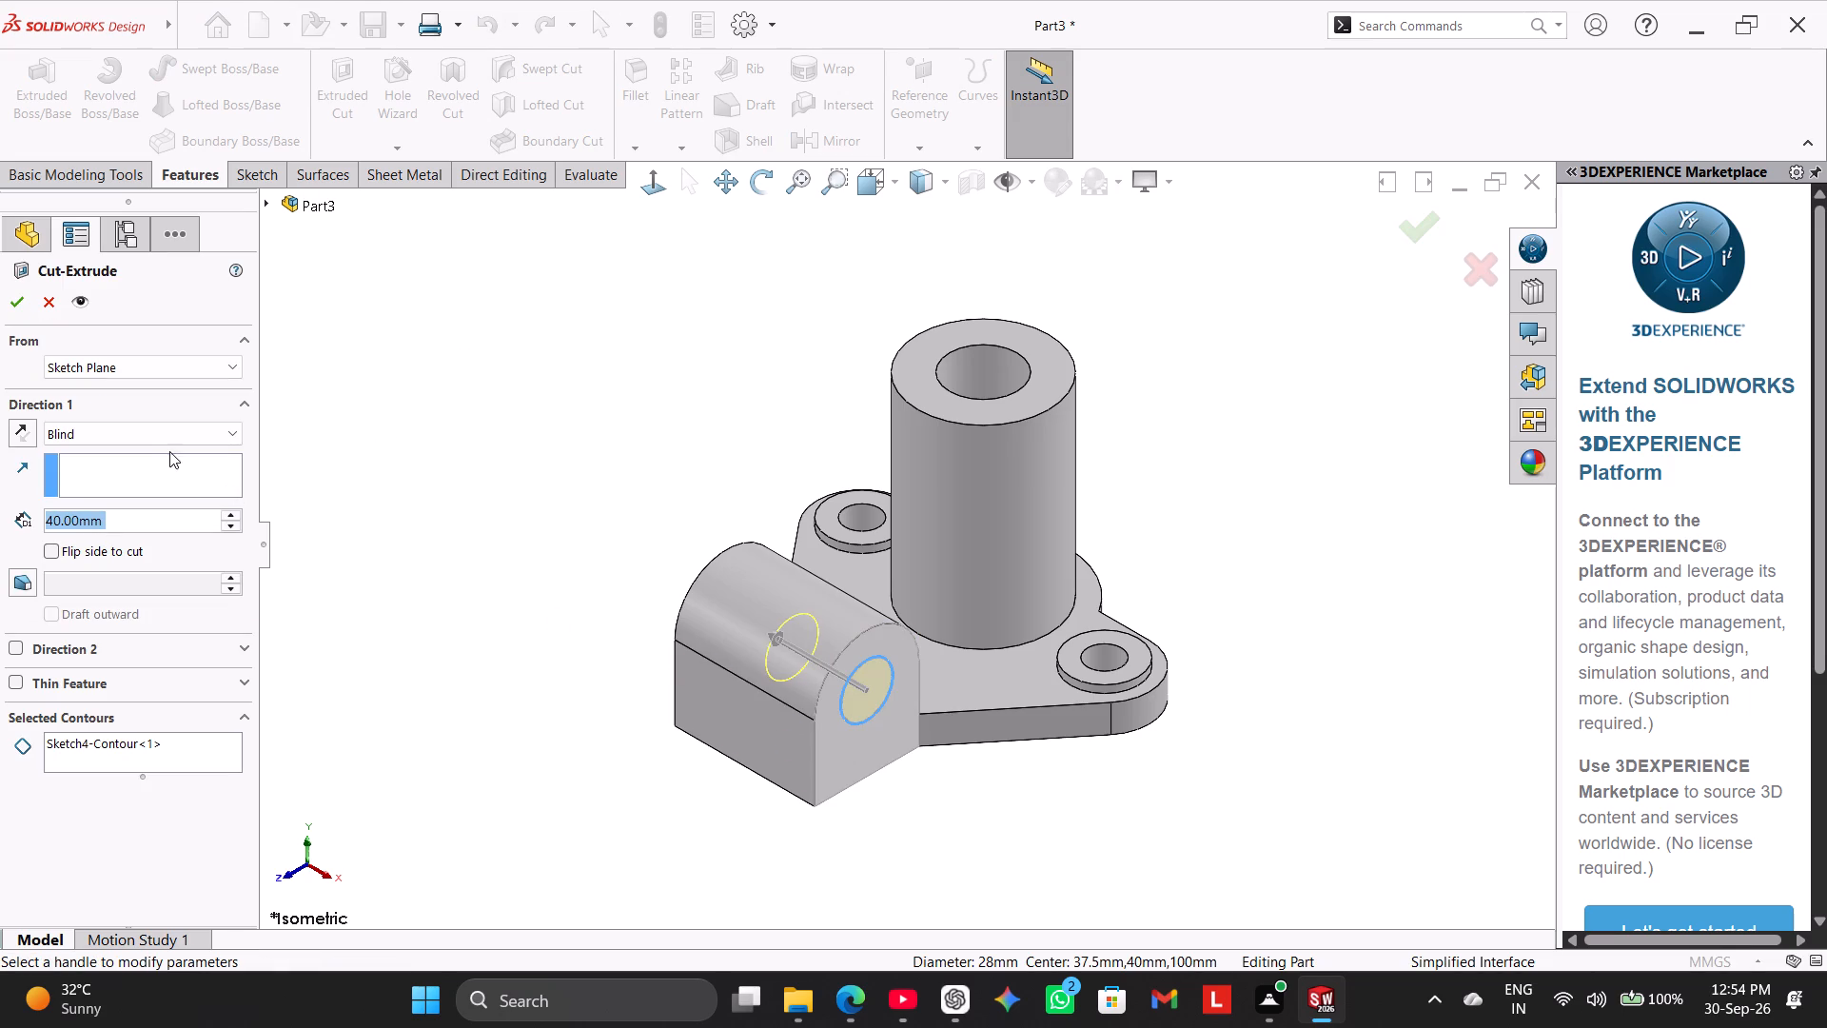
pyautogui.click(169, 440)
pyautogui.click(169, 466)
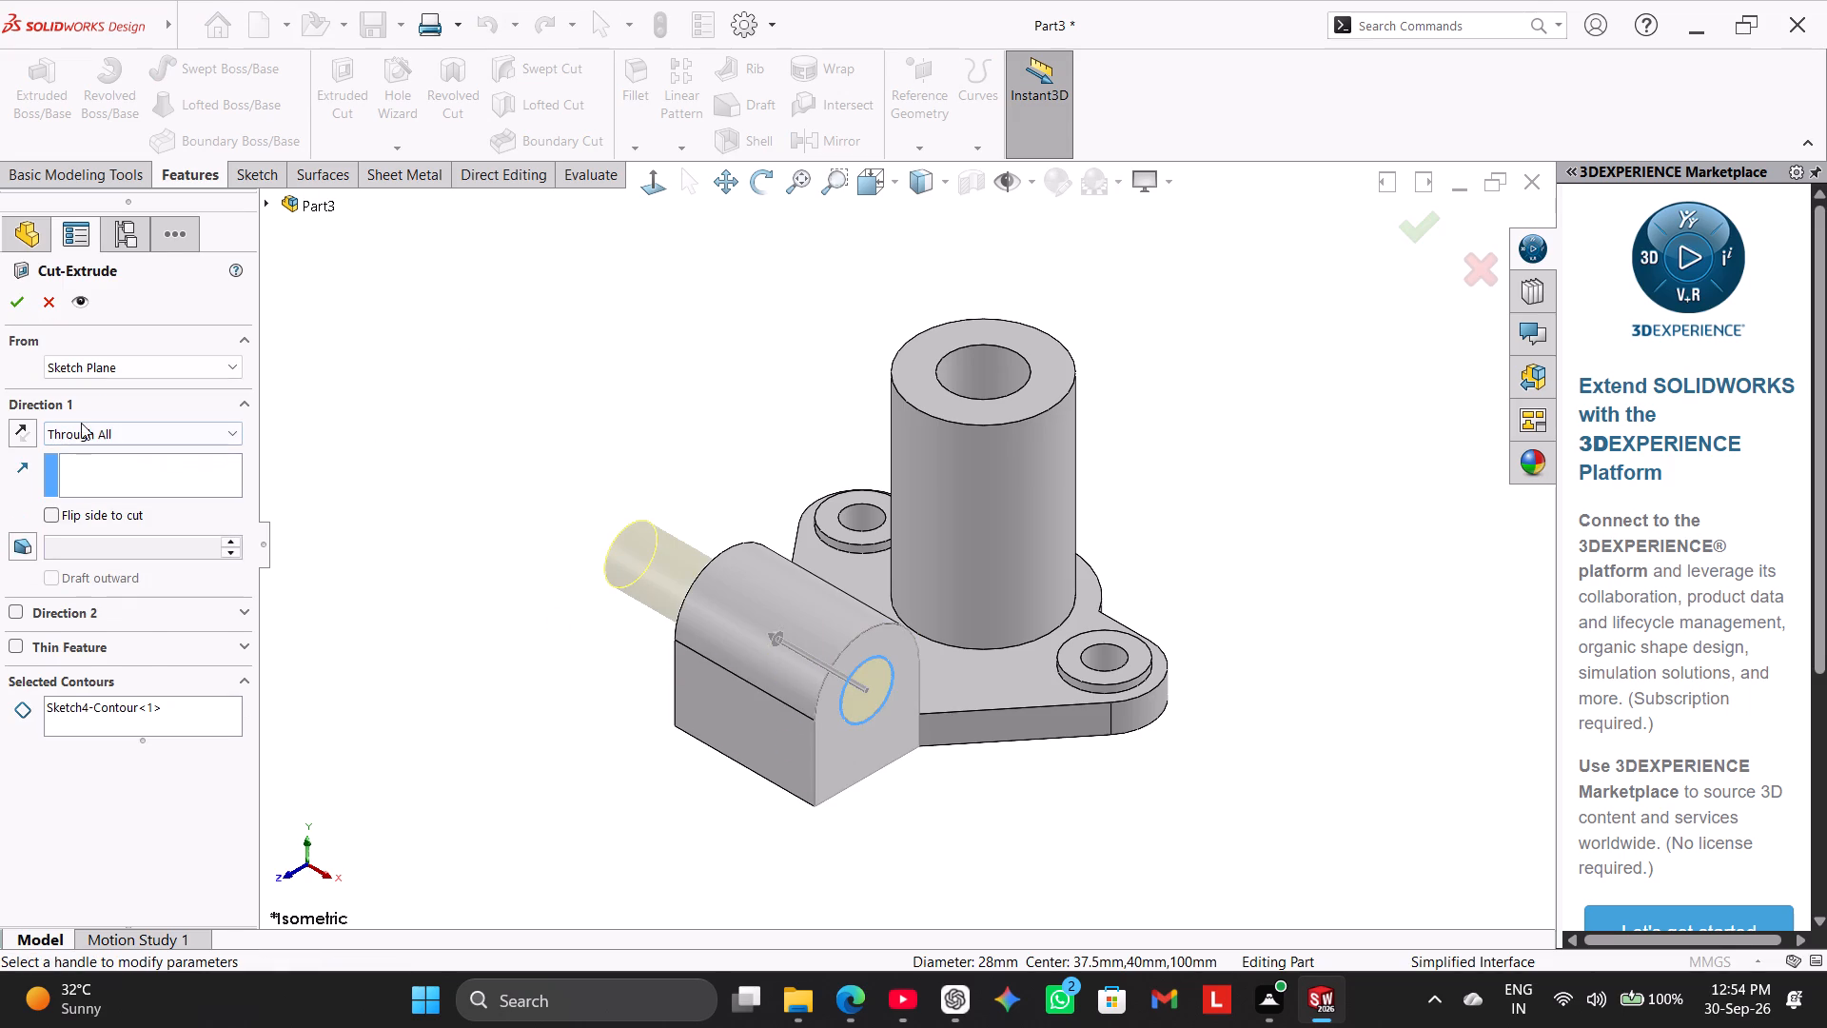
pyautogui.click(22, 305)
pyautogui.click(454, 595)
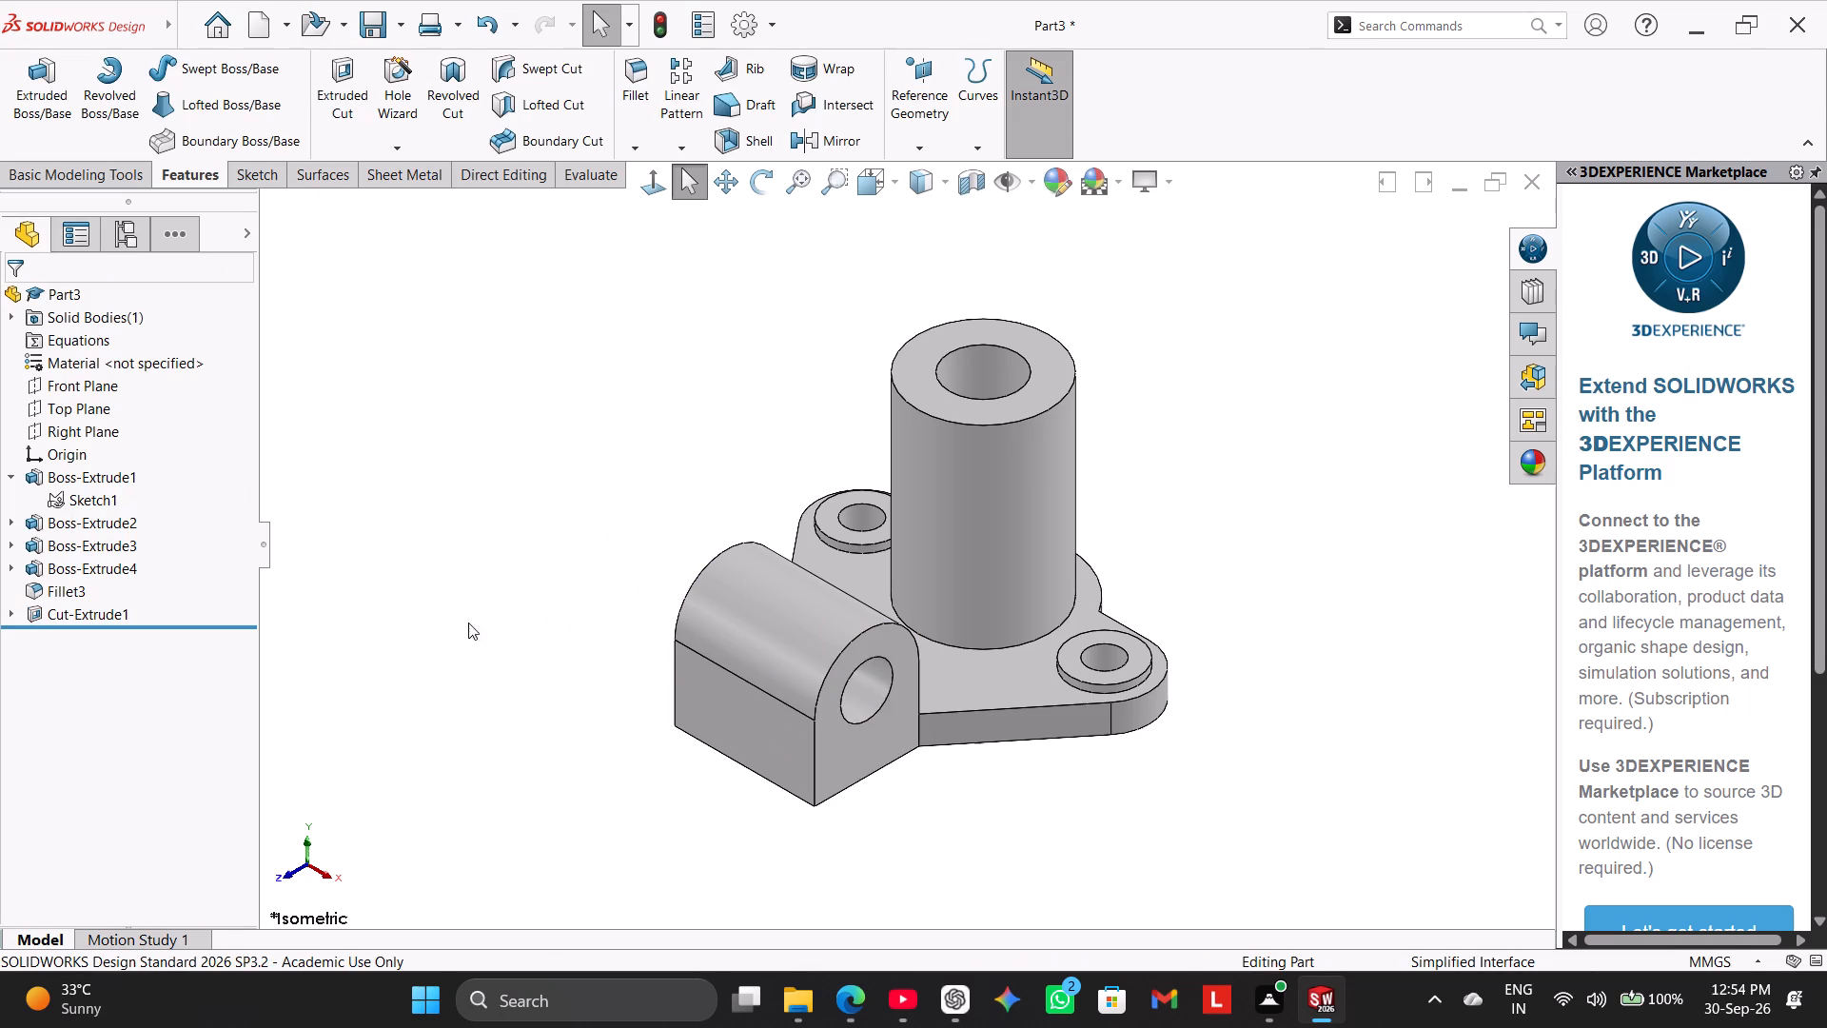
# Examine the bored block and the rest of the bracket from the right, isometric and several rotated views.
pyautogui.moveTo(468, 623); pyautogui.dragTo(1062, 326, button='right')
pyautogui.rightClick(597, 302)
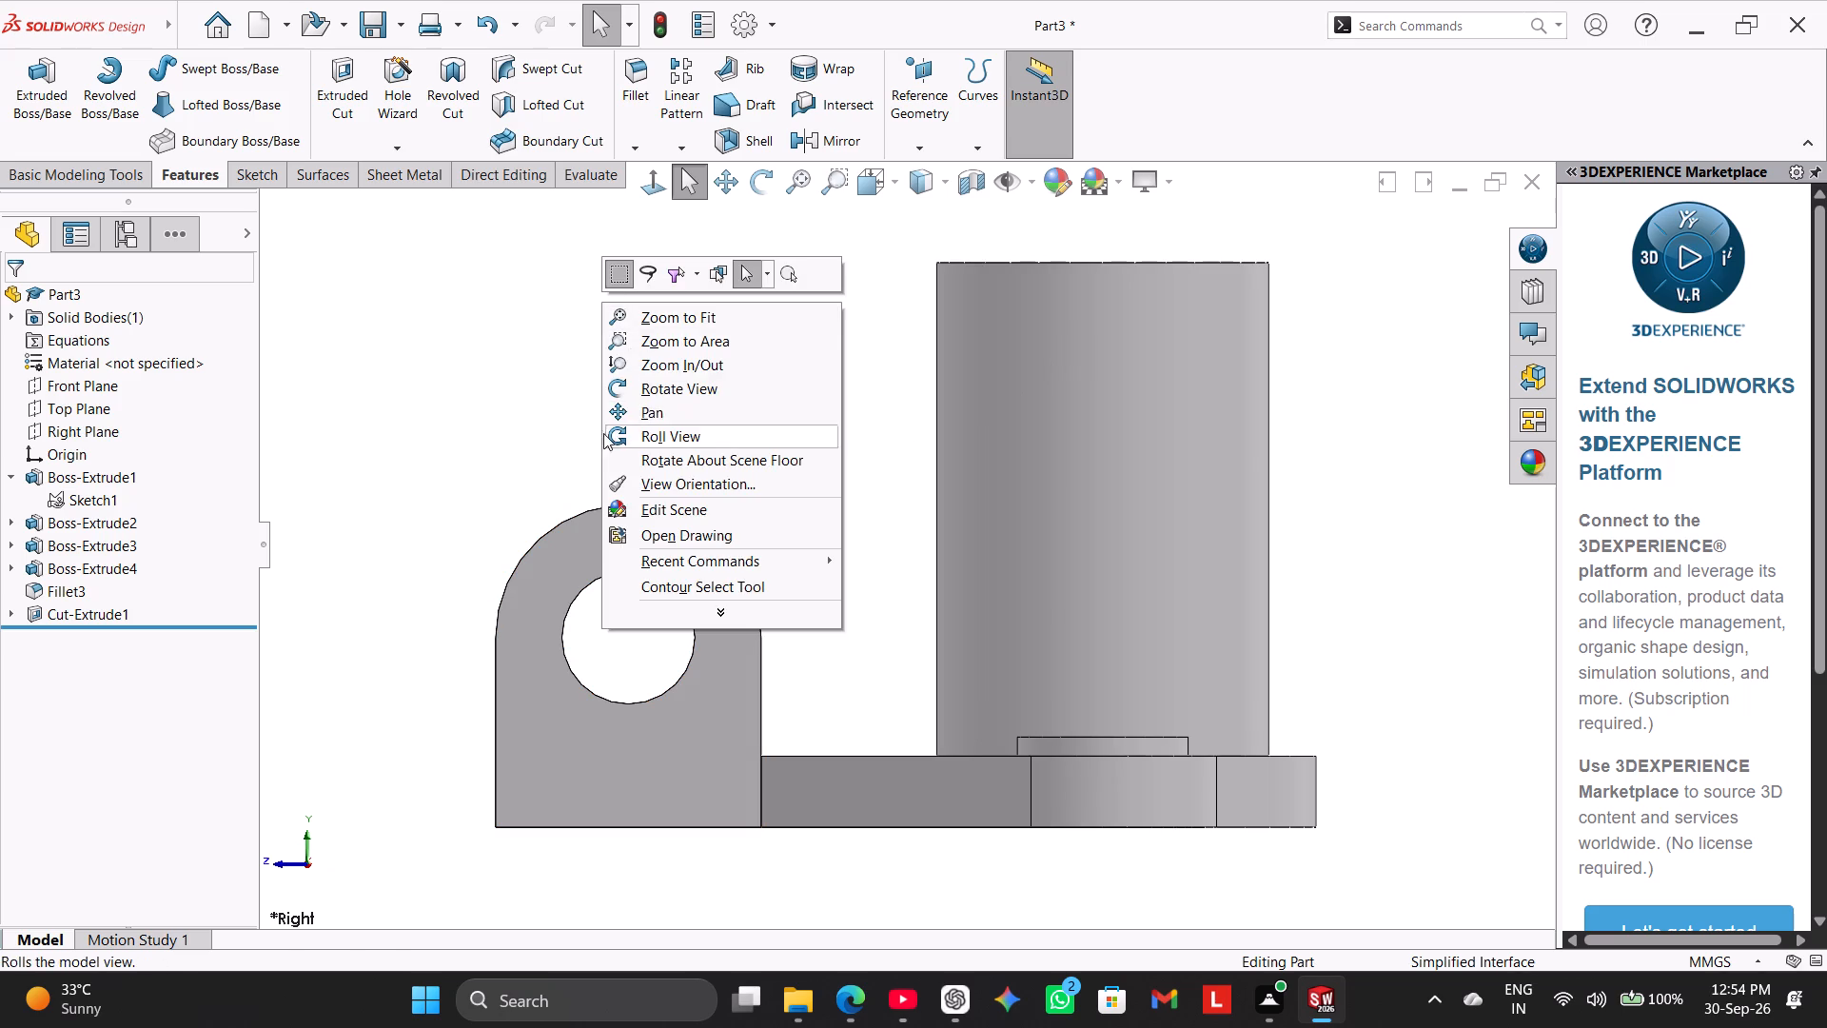
pyautogui.rightClick(520, 457)
pyautogui.click(477, 484)
pyautogui.moveTo(445, 479); pyautogui.dragTo(835, 230, button='right')
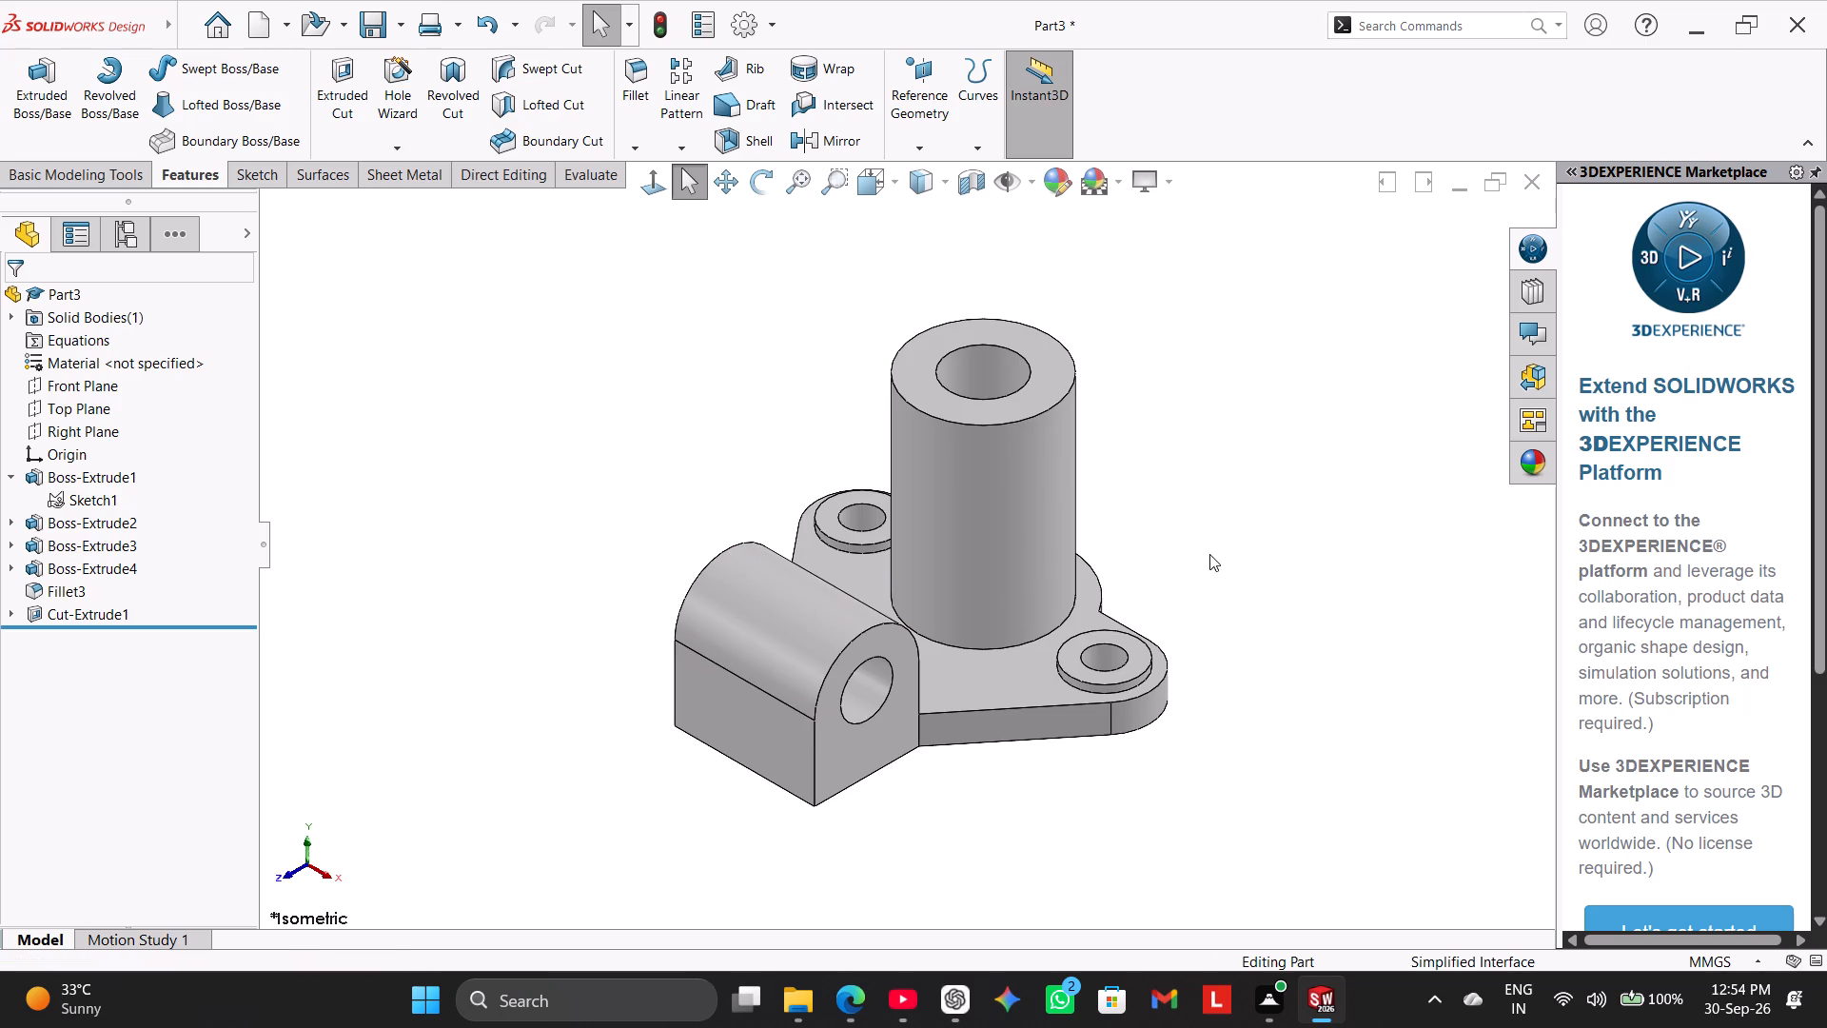
pyautogui.moveTo(1150, 598); pyautogui.dragTo(1041, 536, button='middle')
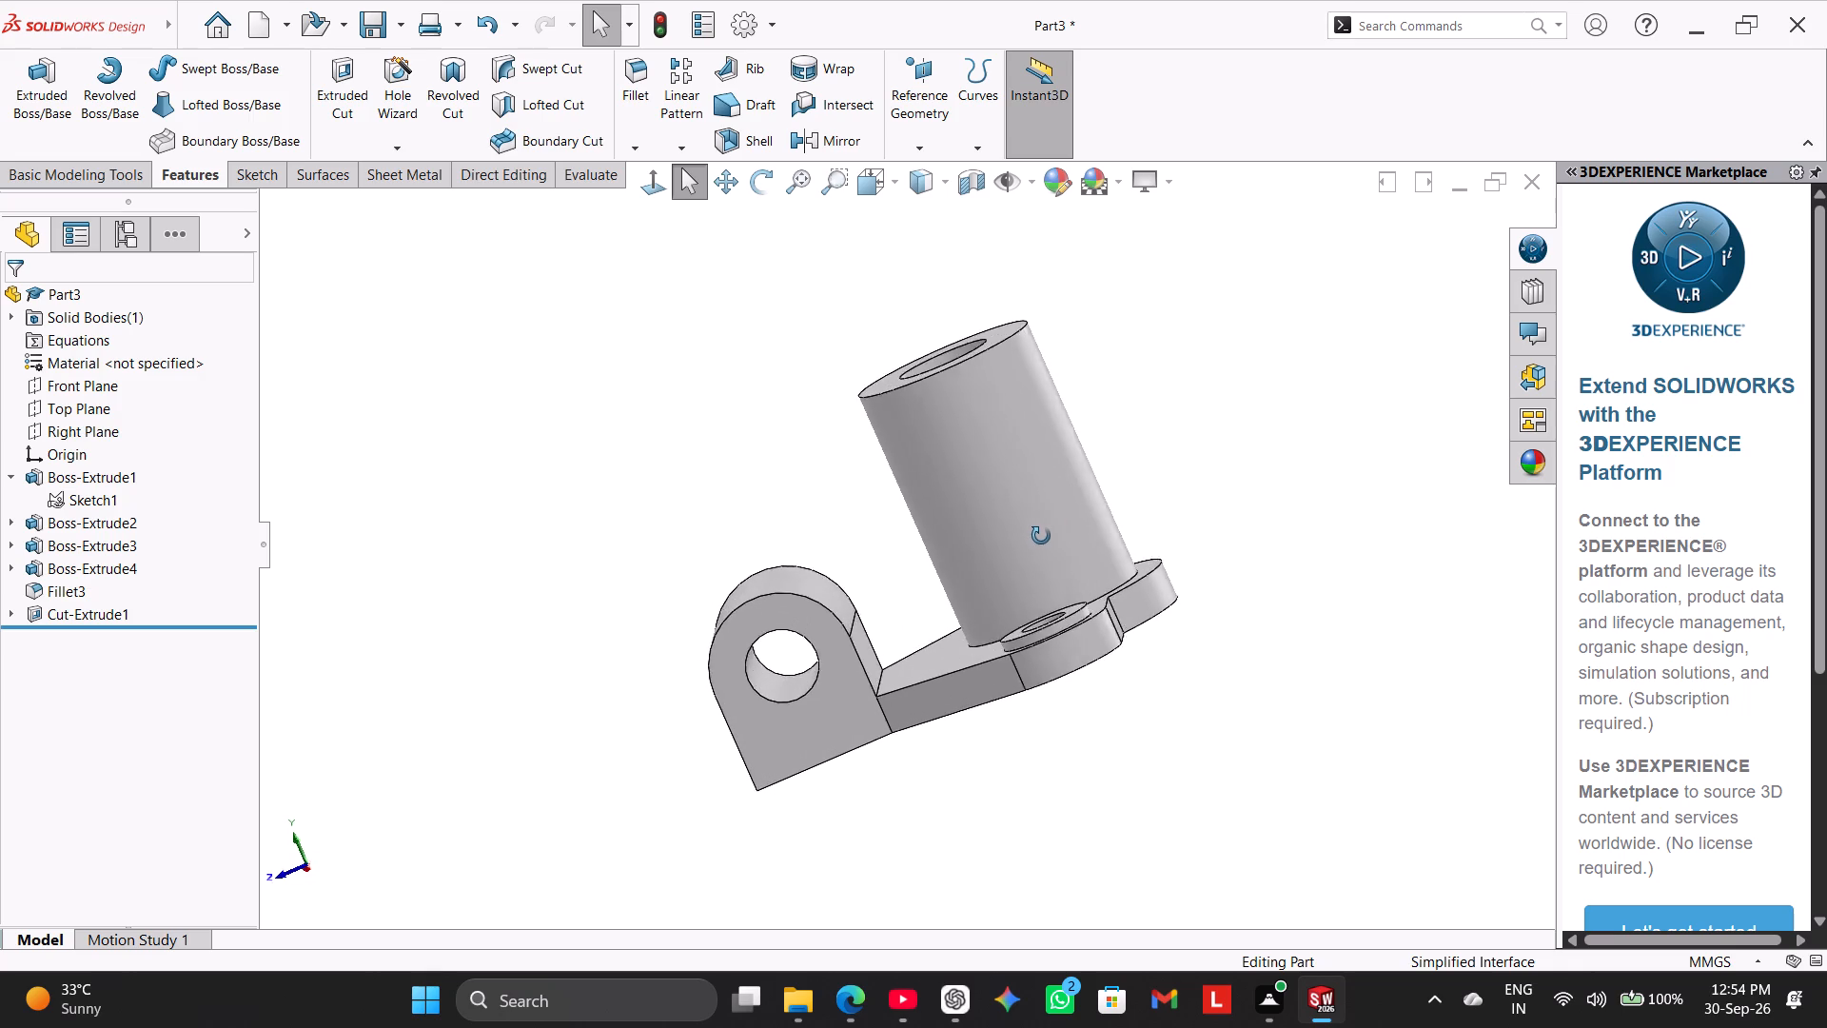
pyautogui.moveTo(1041, 536); pyautogui.dragTo(1031, 556, button='middle')
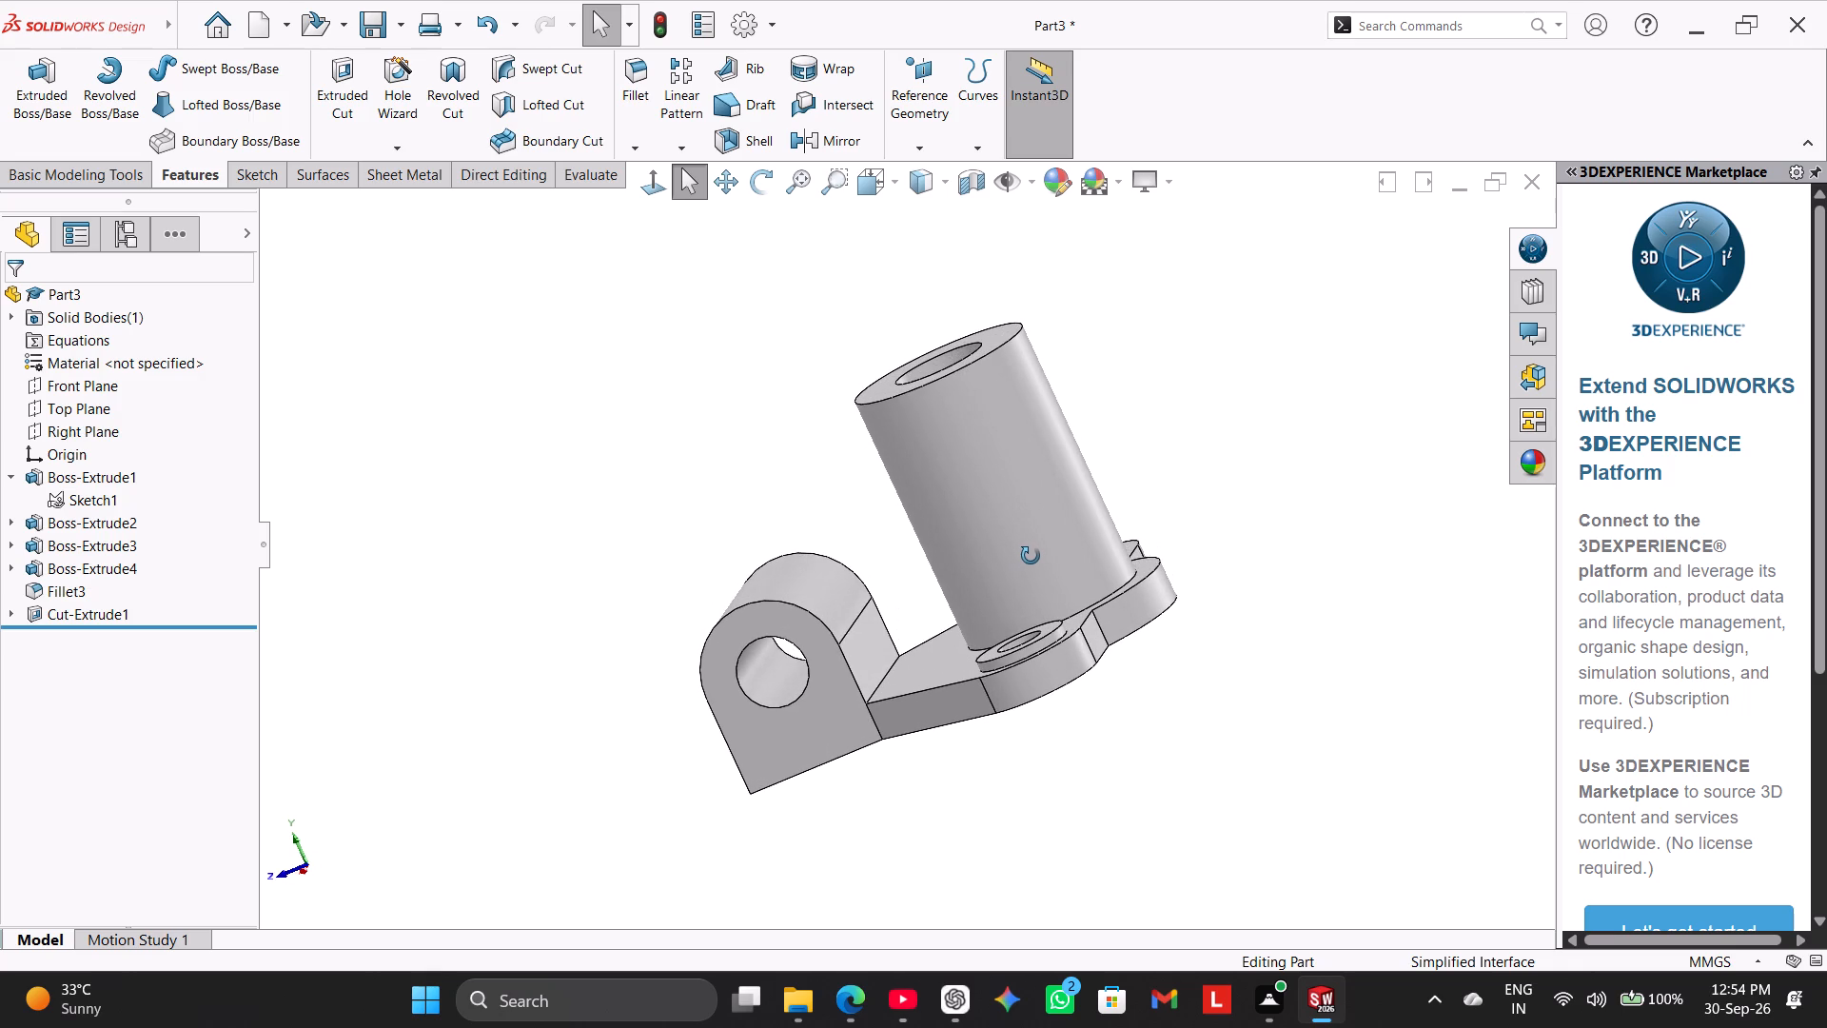
pyautogui.moveTo(1031, 556); pyautogui.dragTo(993, 576, button='middle')
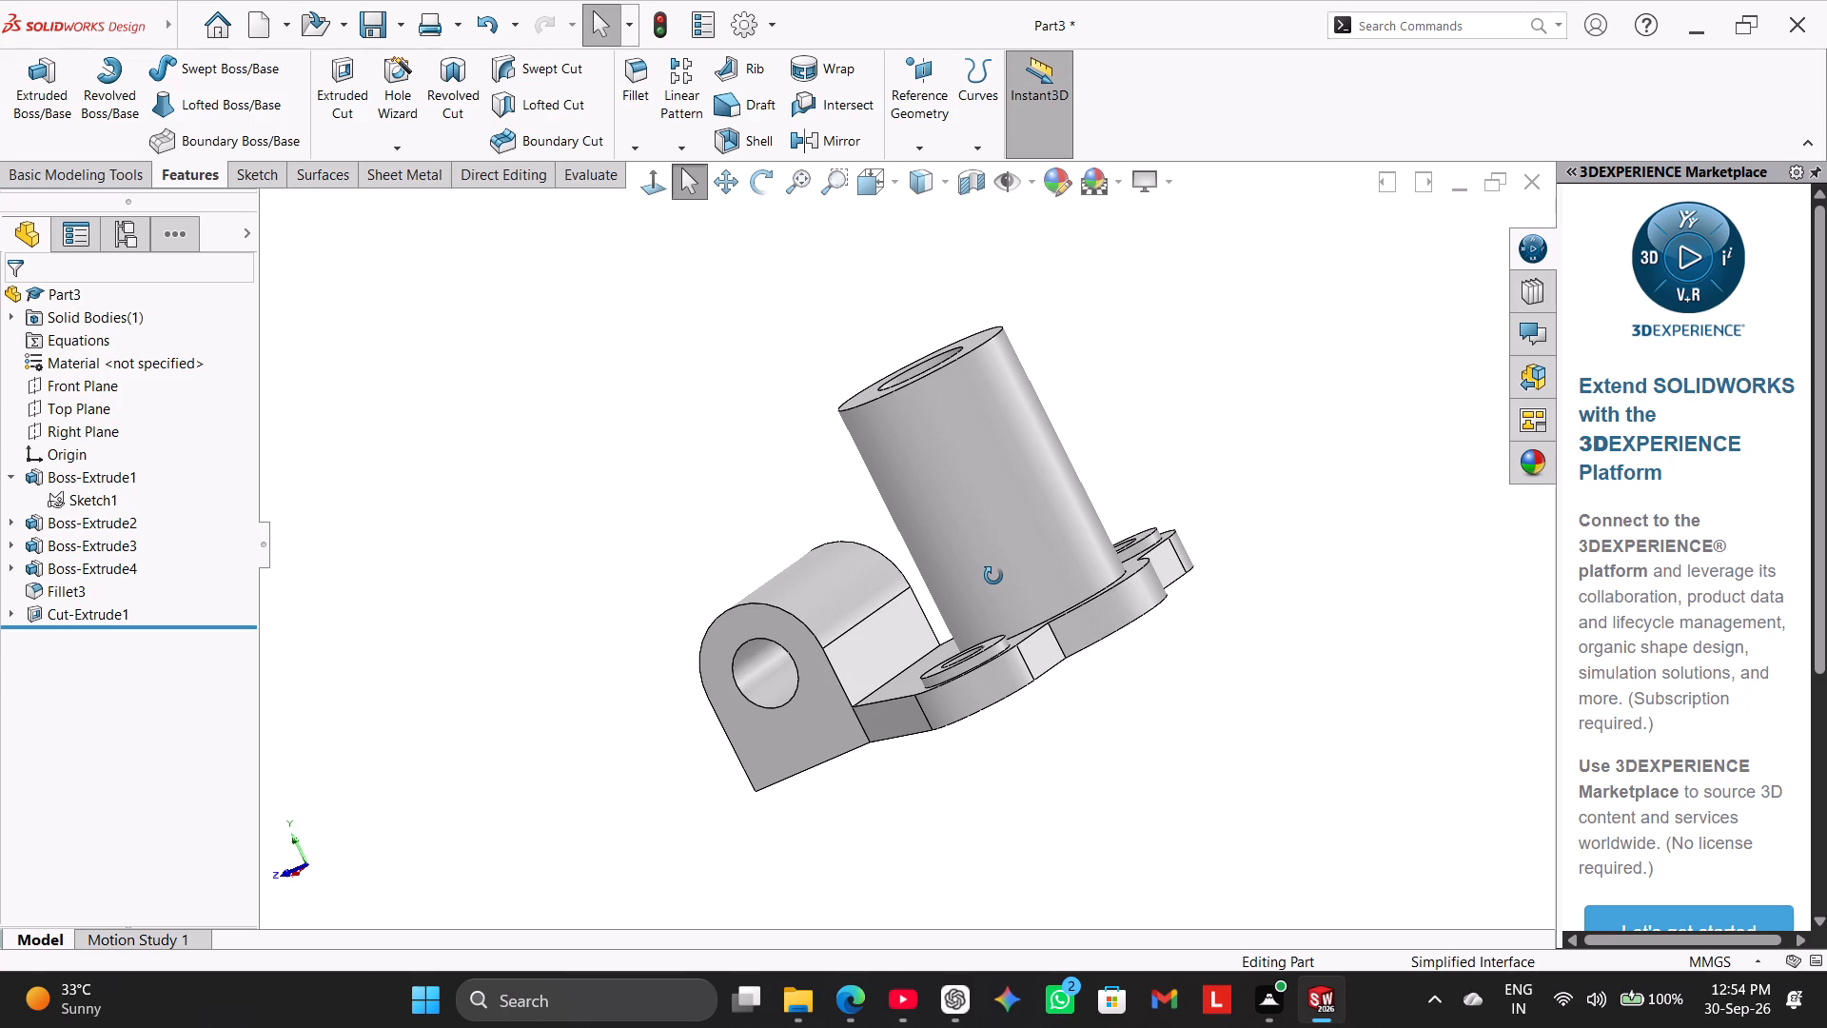
pyautogui.moveTo(993, 576); pyautogui.dragTo(1016, 591, button='middle')
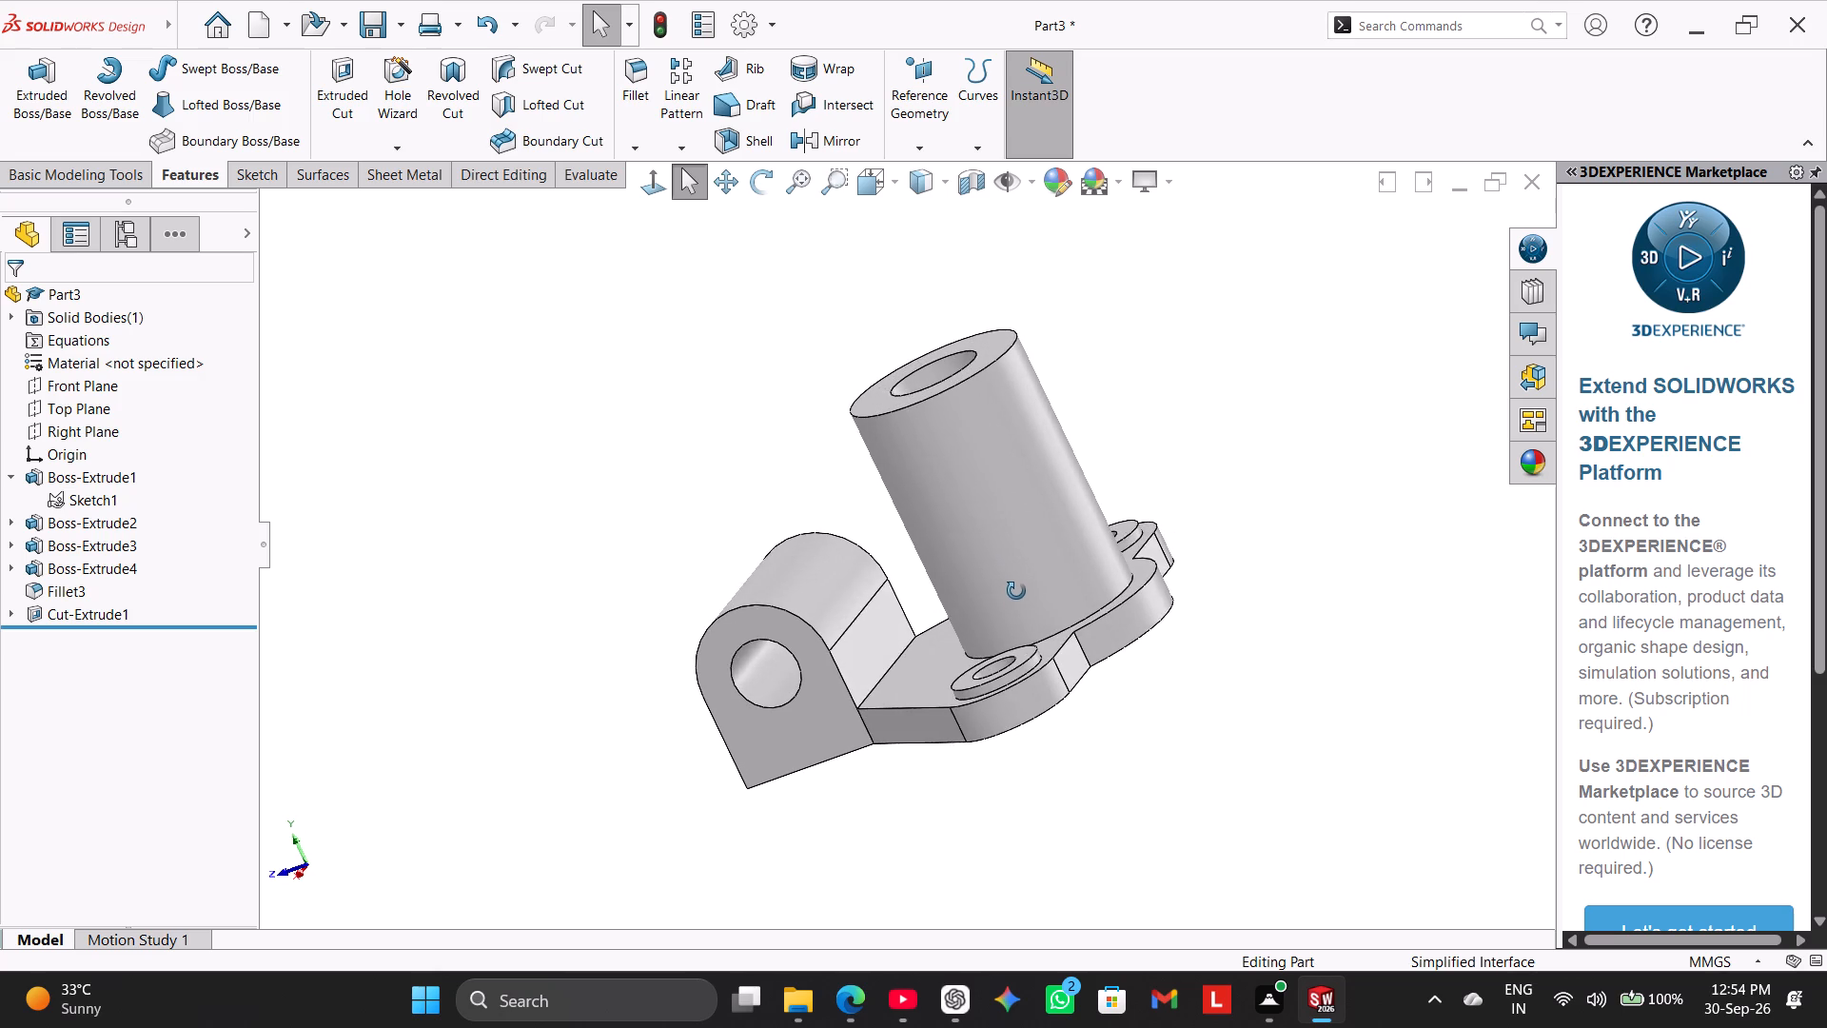
pyautogui.moveTo(1016, 591); pyautogui.dragTo(1020, 594, button='middle')
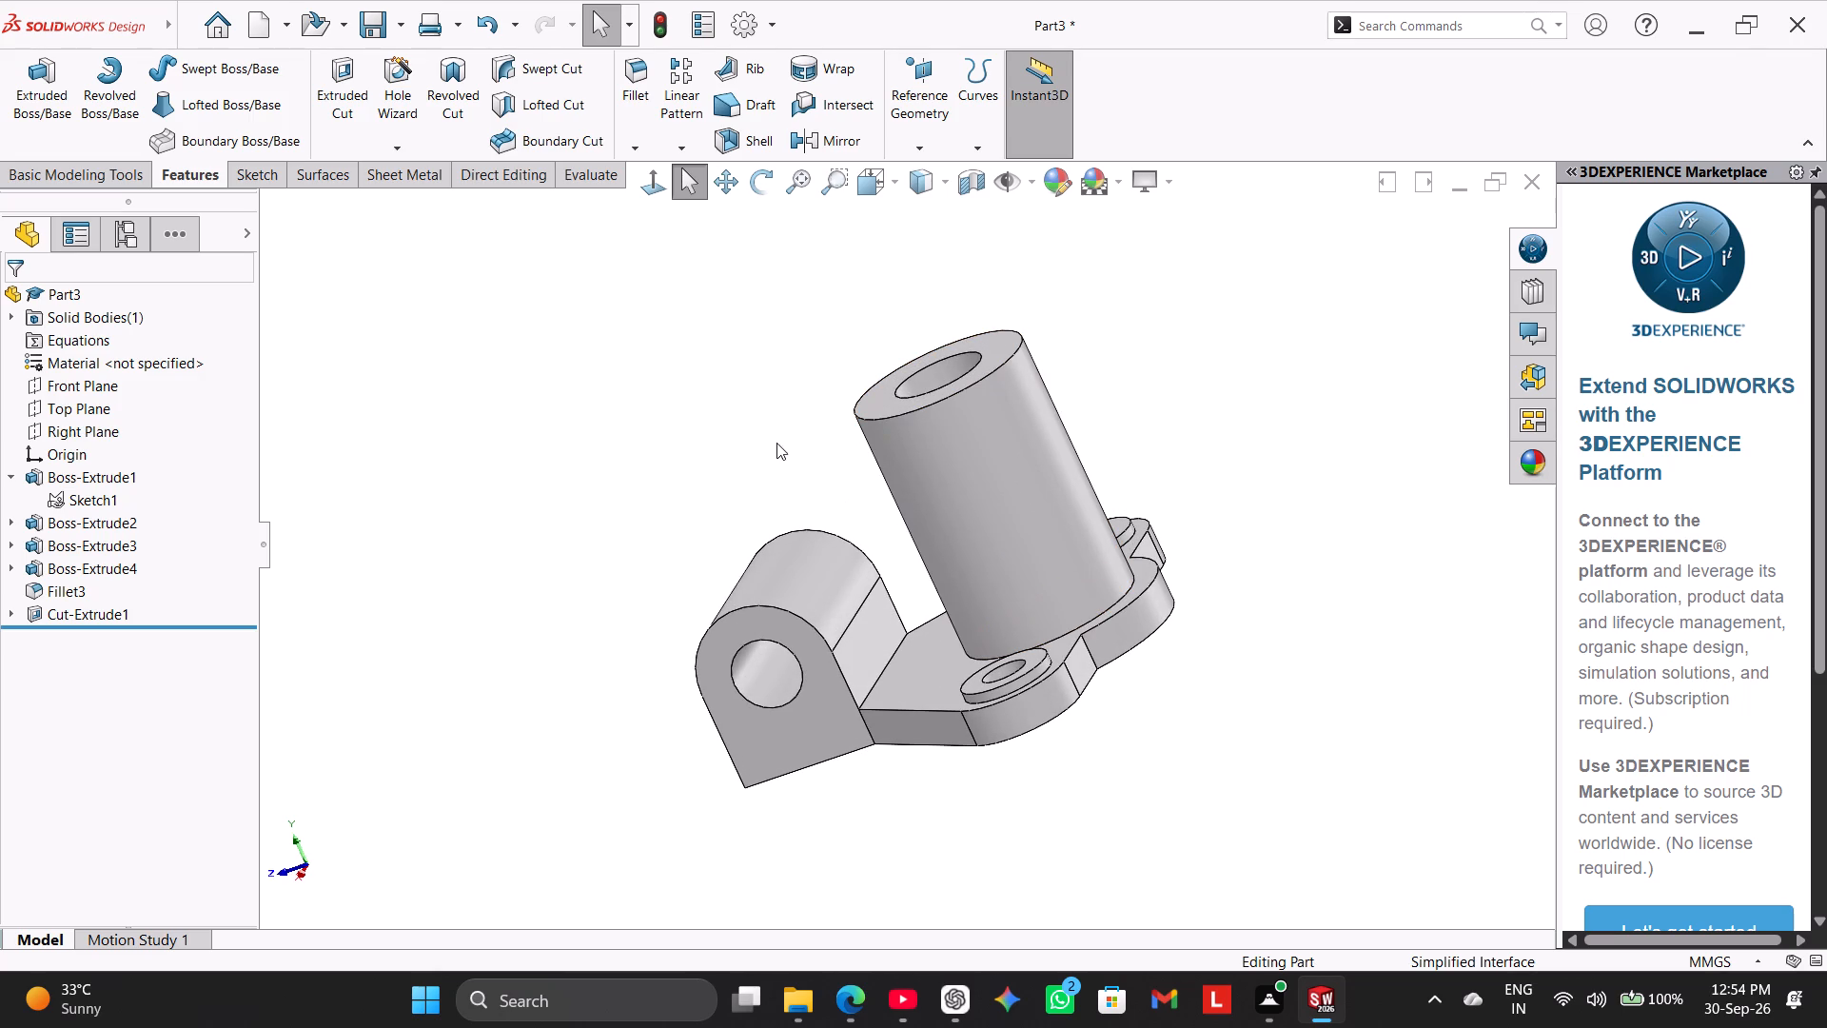
pyautogui.moveTo(781, 442); pyautogui.dragTo(794, 344, button='middle')
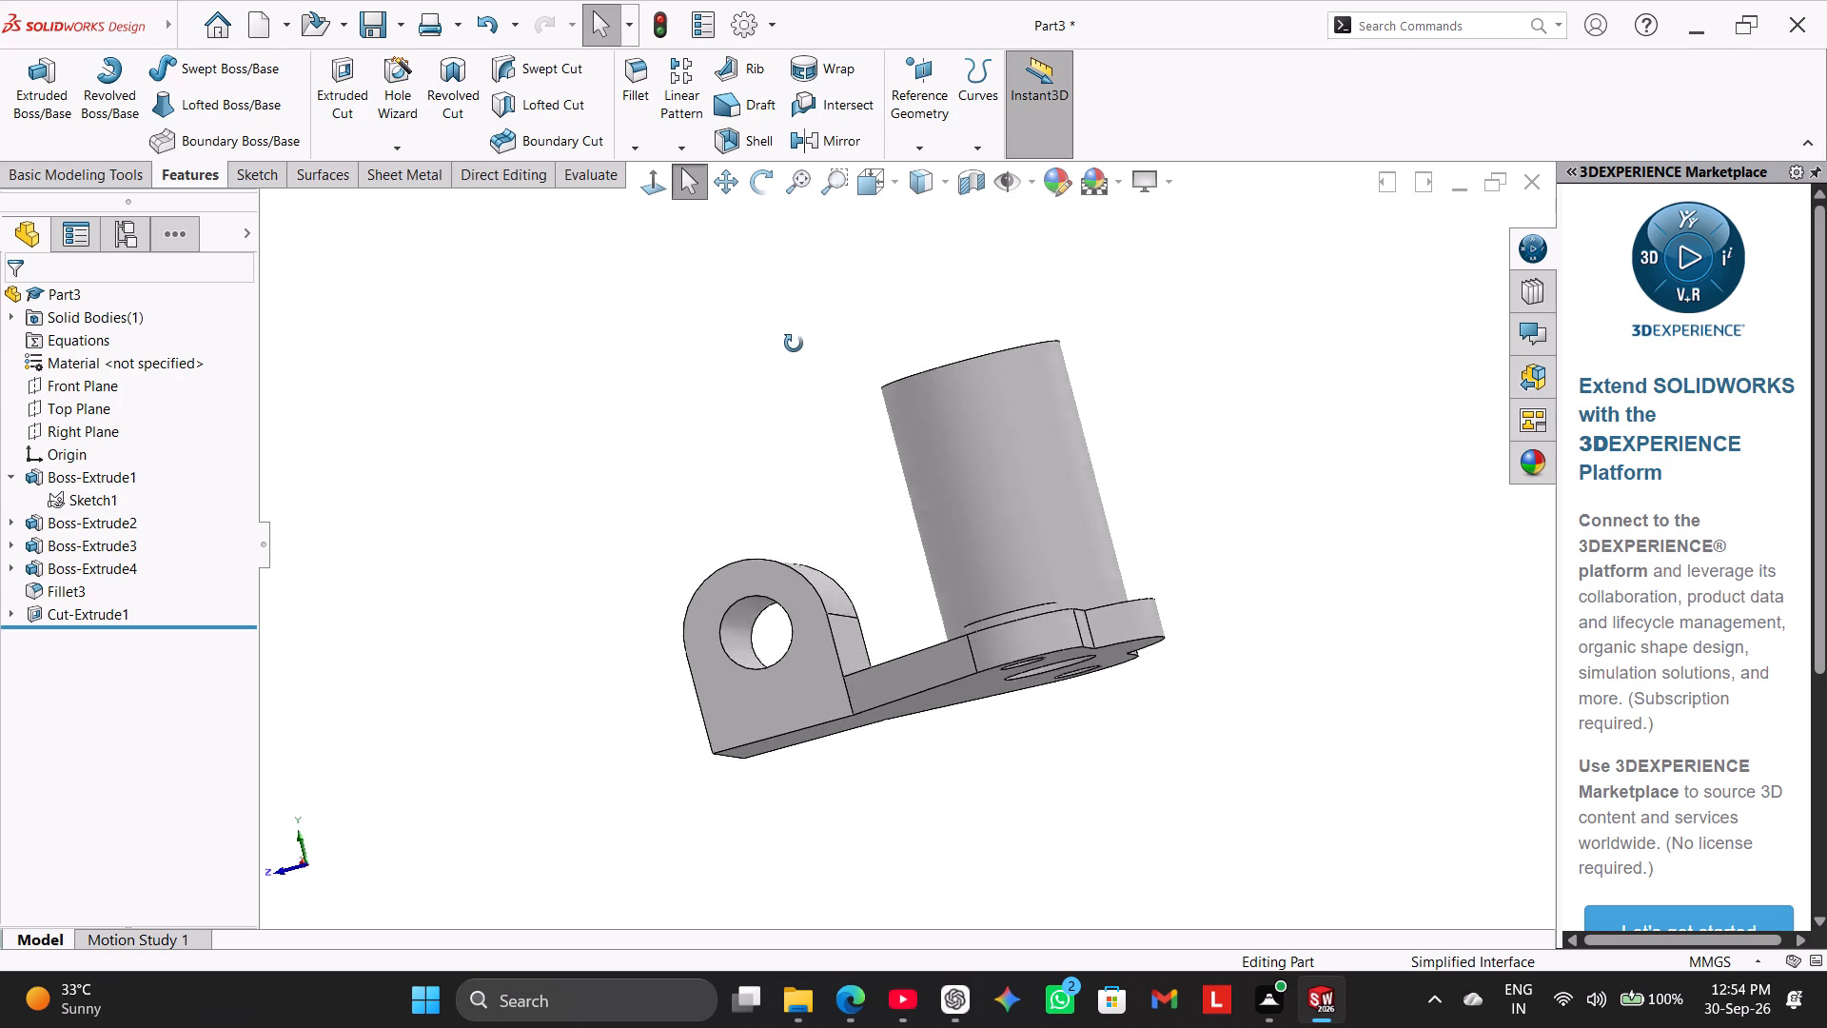
pyautogui.moveTo(794, 344); pyautogui.dragTo(822, 441, button='middle')
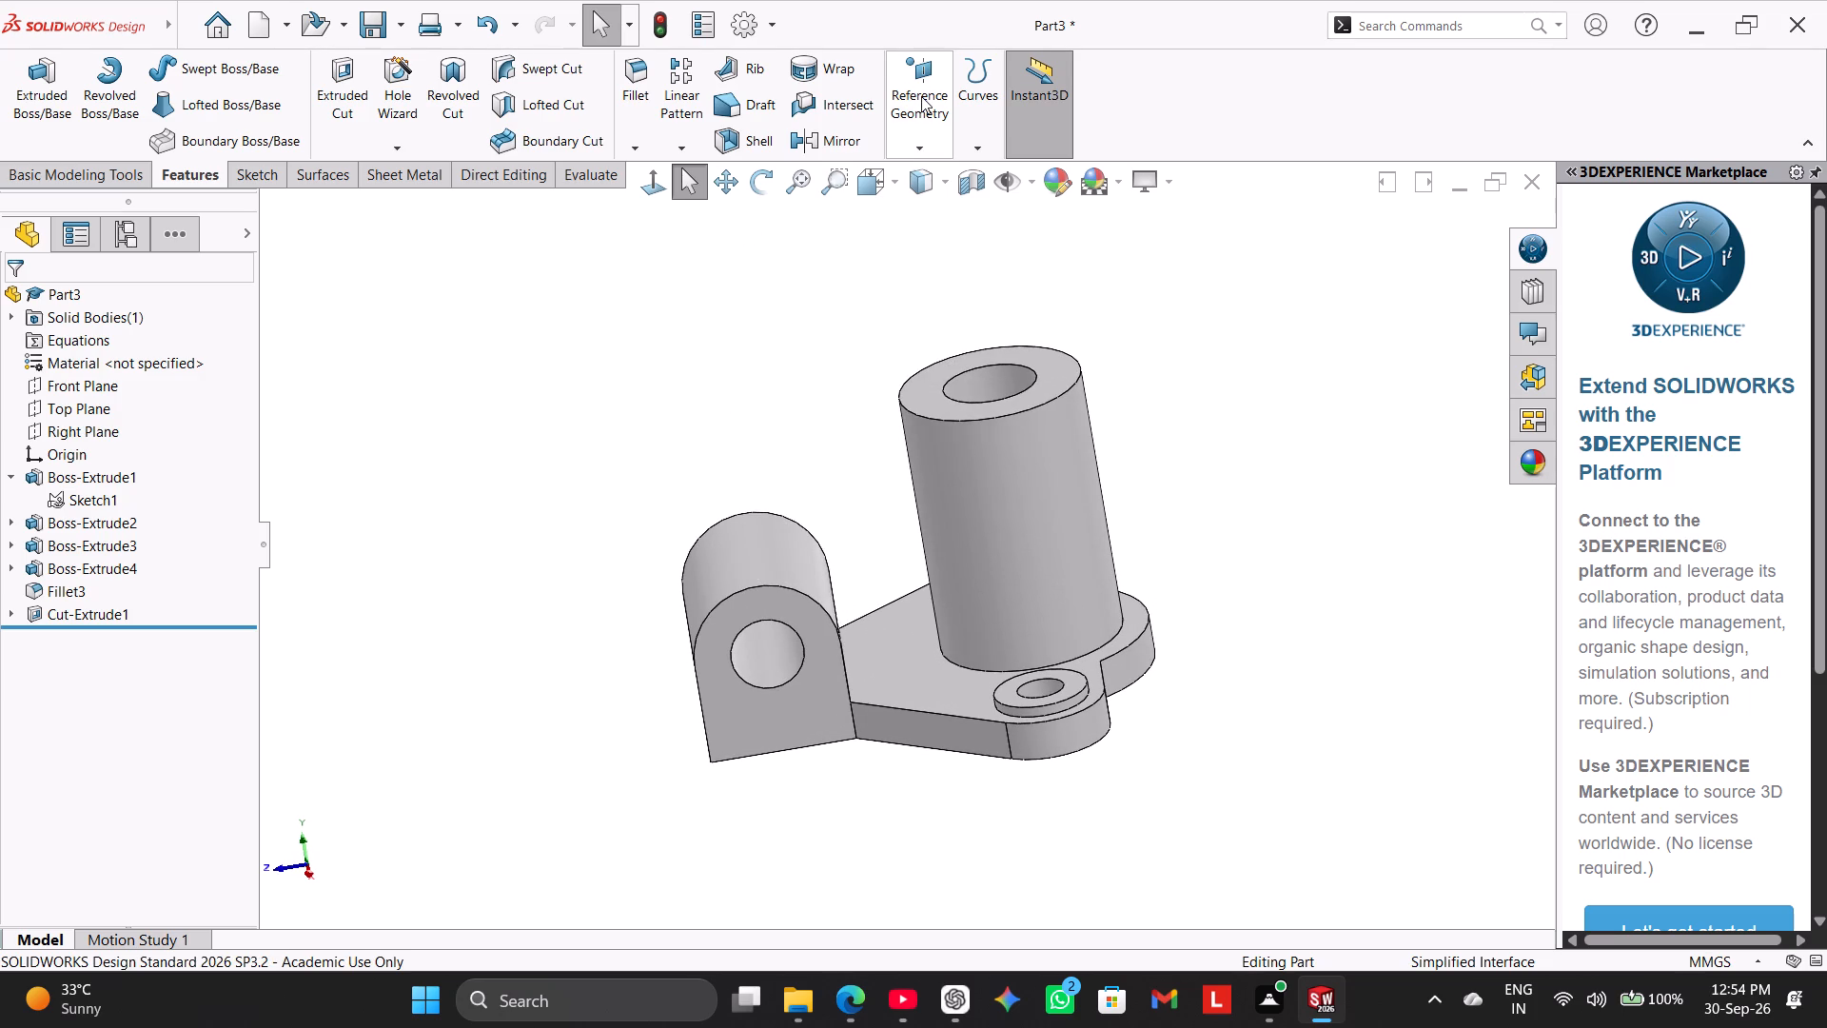
# Create a reference plane offset 65 mm (193-128) from the Front Plane, with the offset flipped away from the rounded block.
pyautogui.click(921, 95)
pyautogui.click(913, 170)
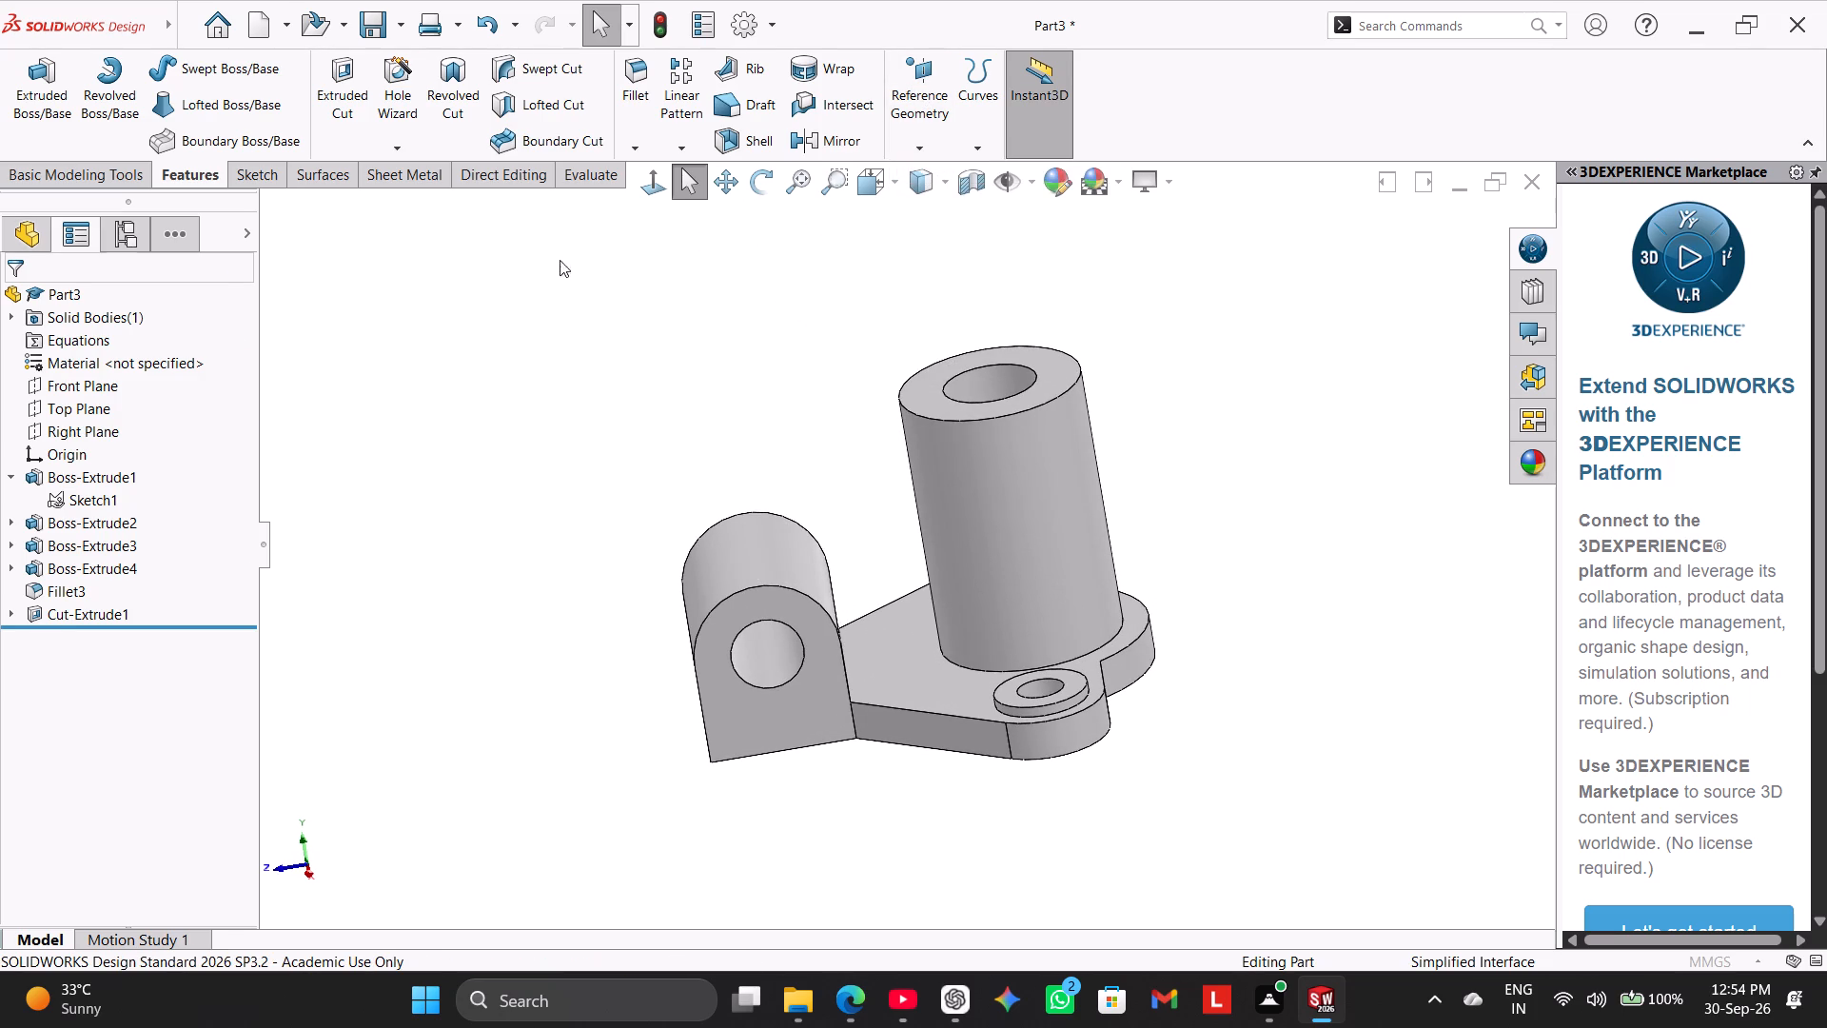
pyautogui.click(277, 207)
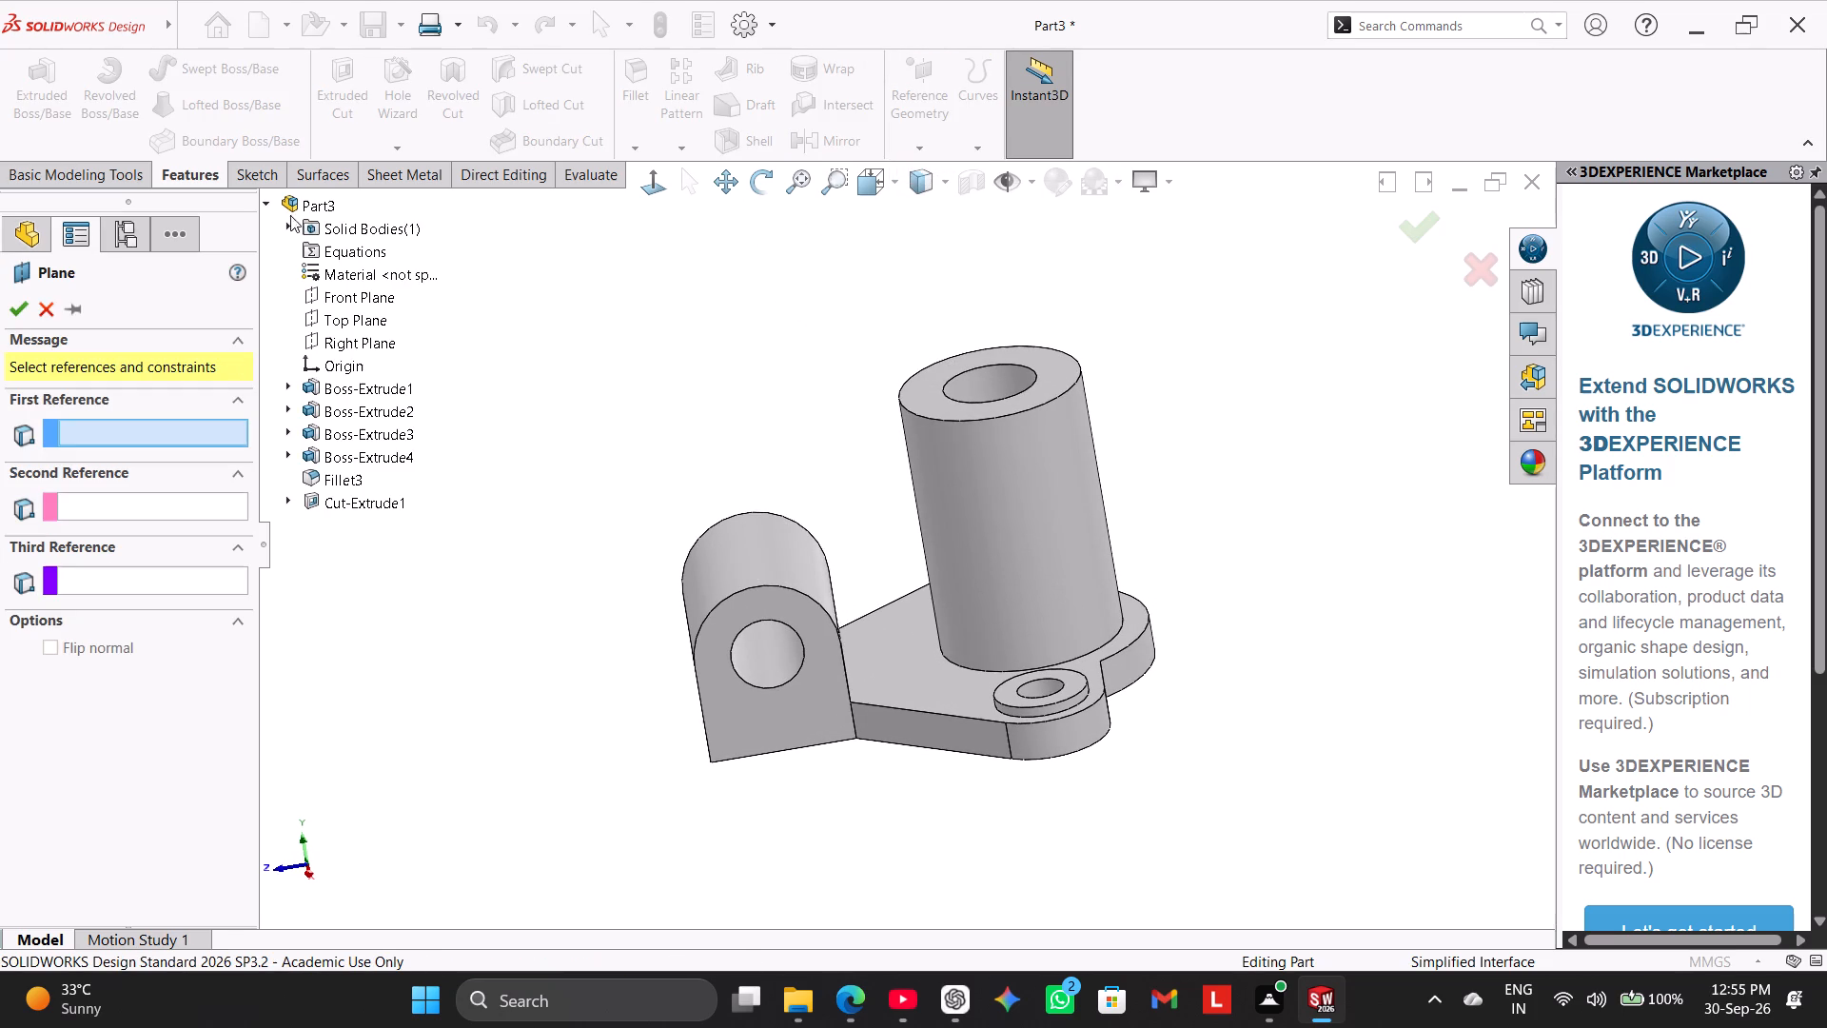
pyautogui.click(349, 292)
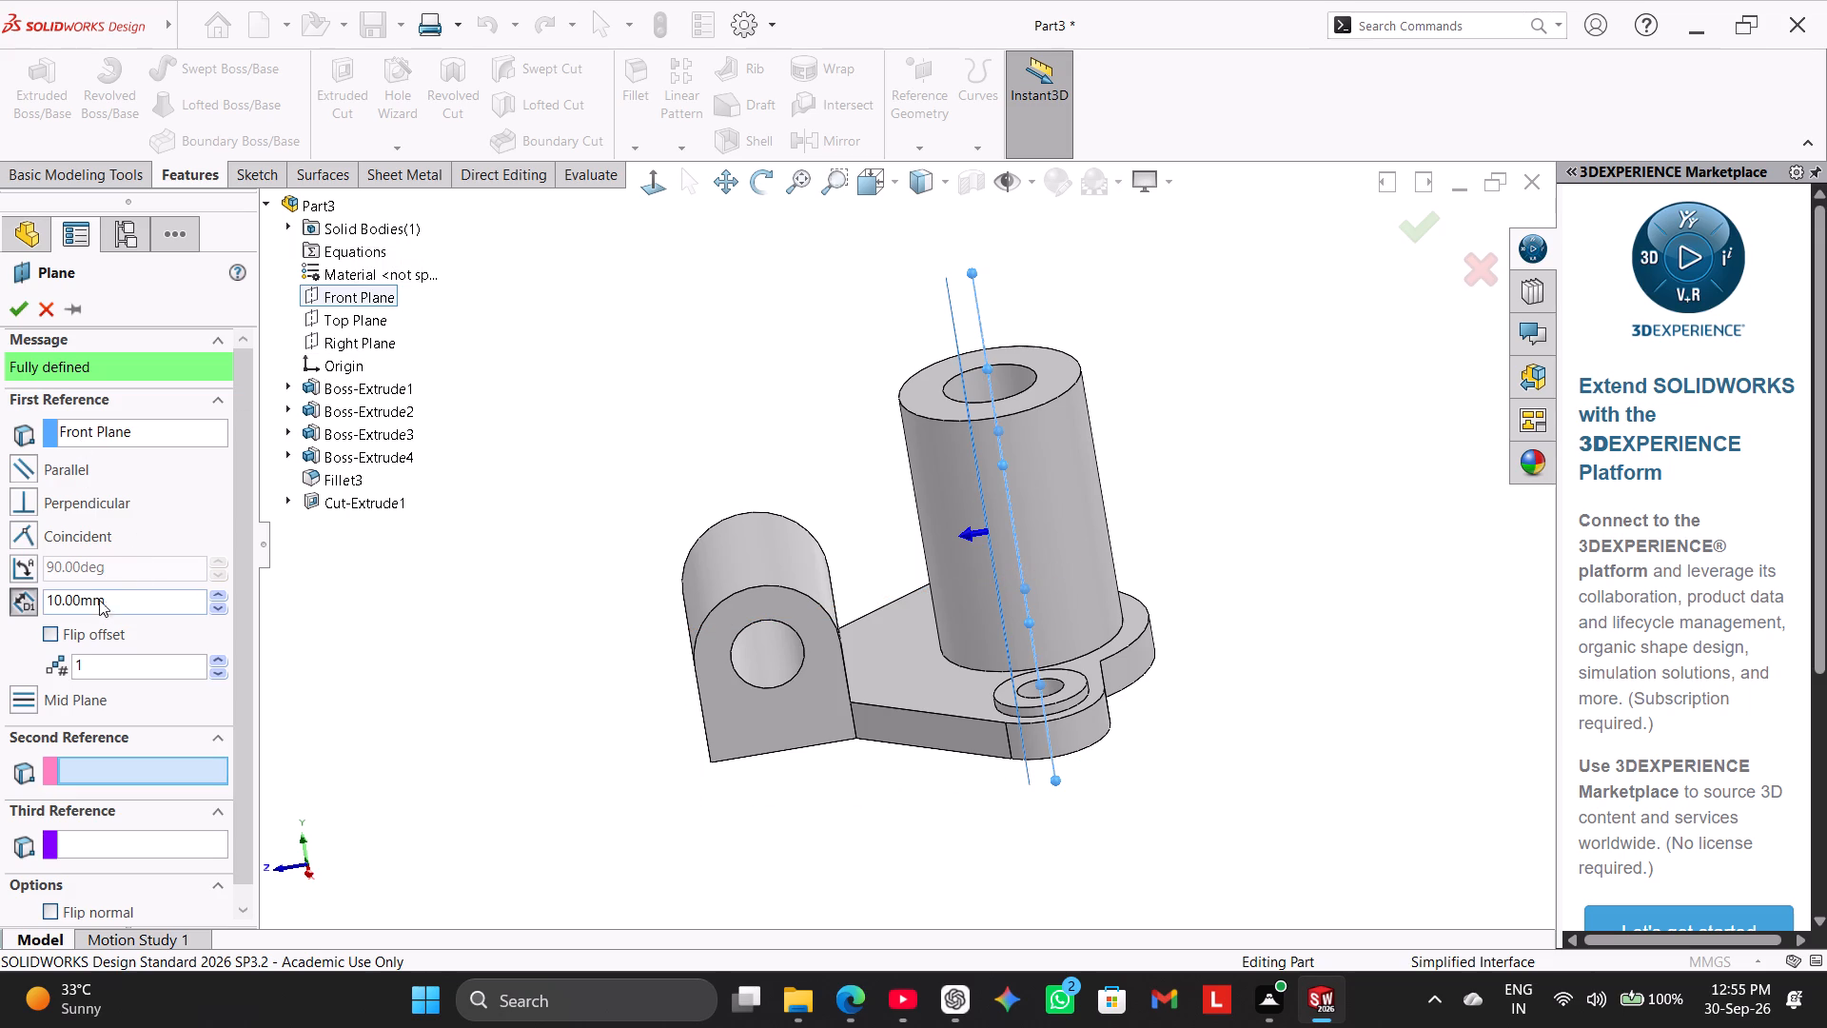
pyautogui.click(56, 640)
pyautogui.click(55, 626)
pyautogui.doubleClick(126, 602)
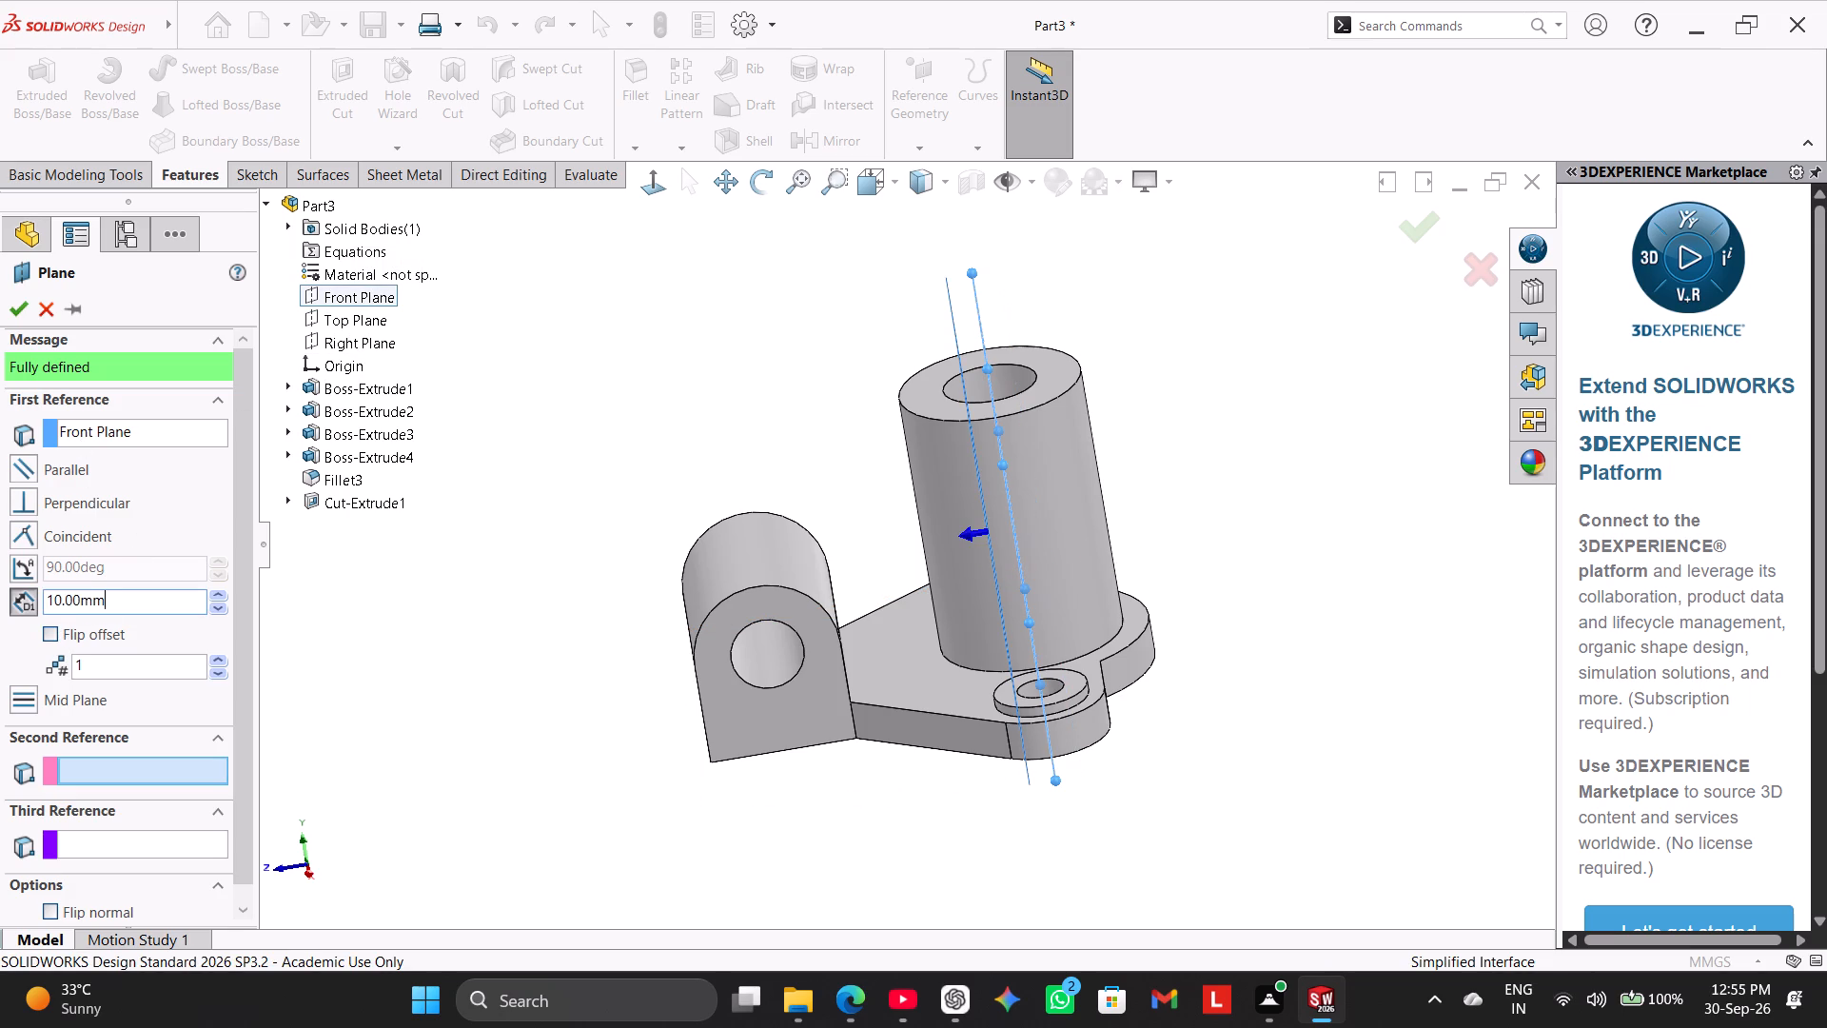
pyautogui.press('1')
pyautogui.press('9')
pyautogui.press('3')
pyautogui.press('-')
pyautogui.write('128')
pyautogui.press('Return')
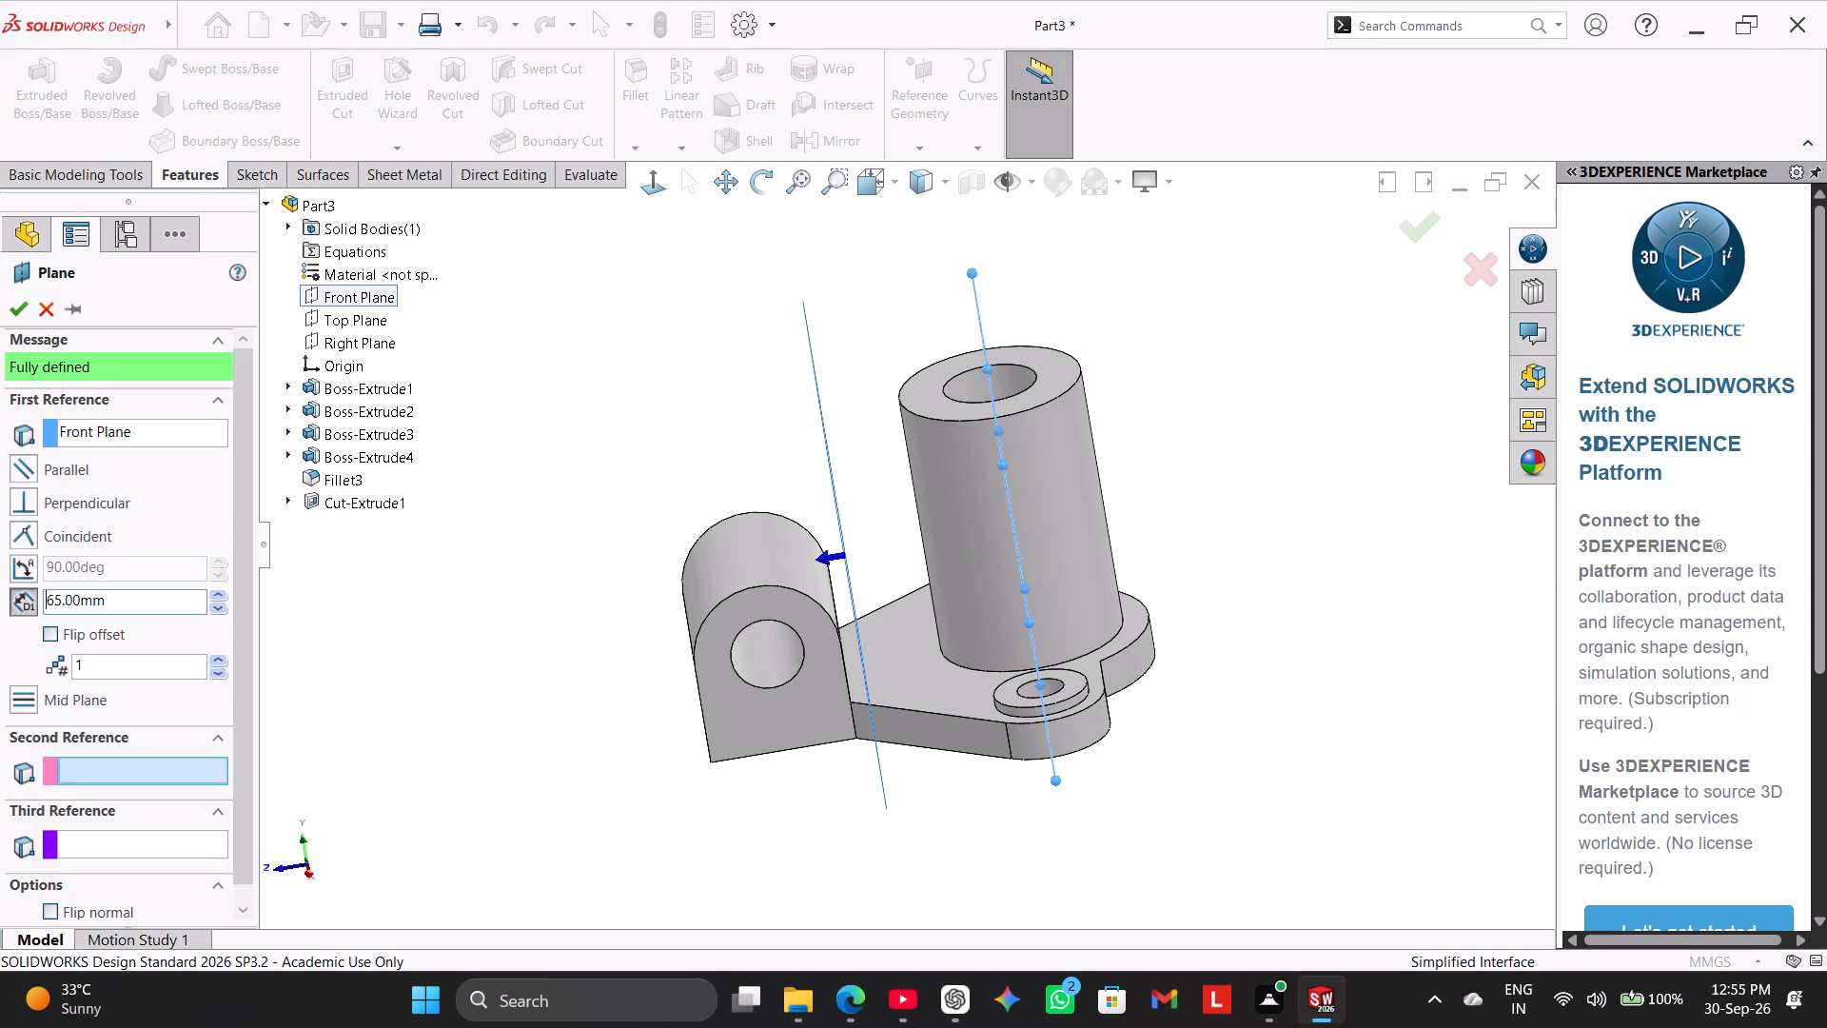
pyautogui.click(52, 628)
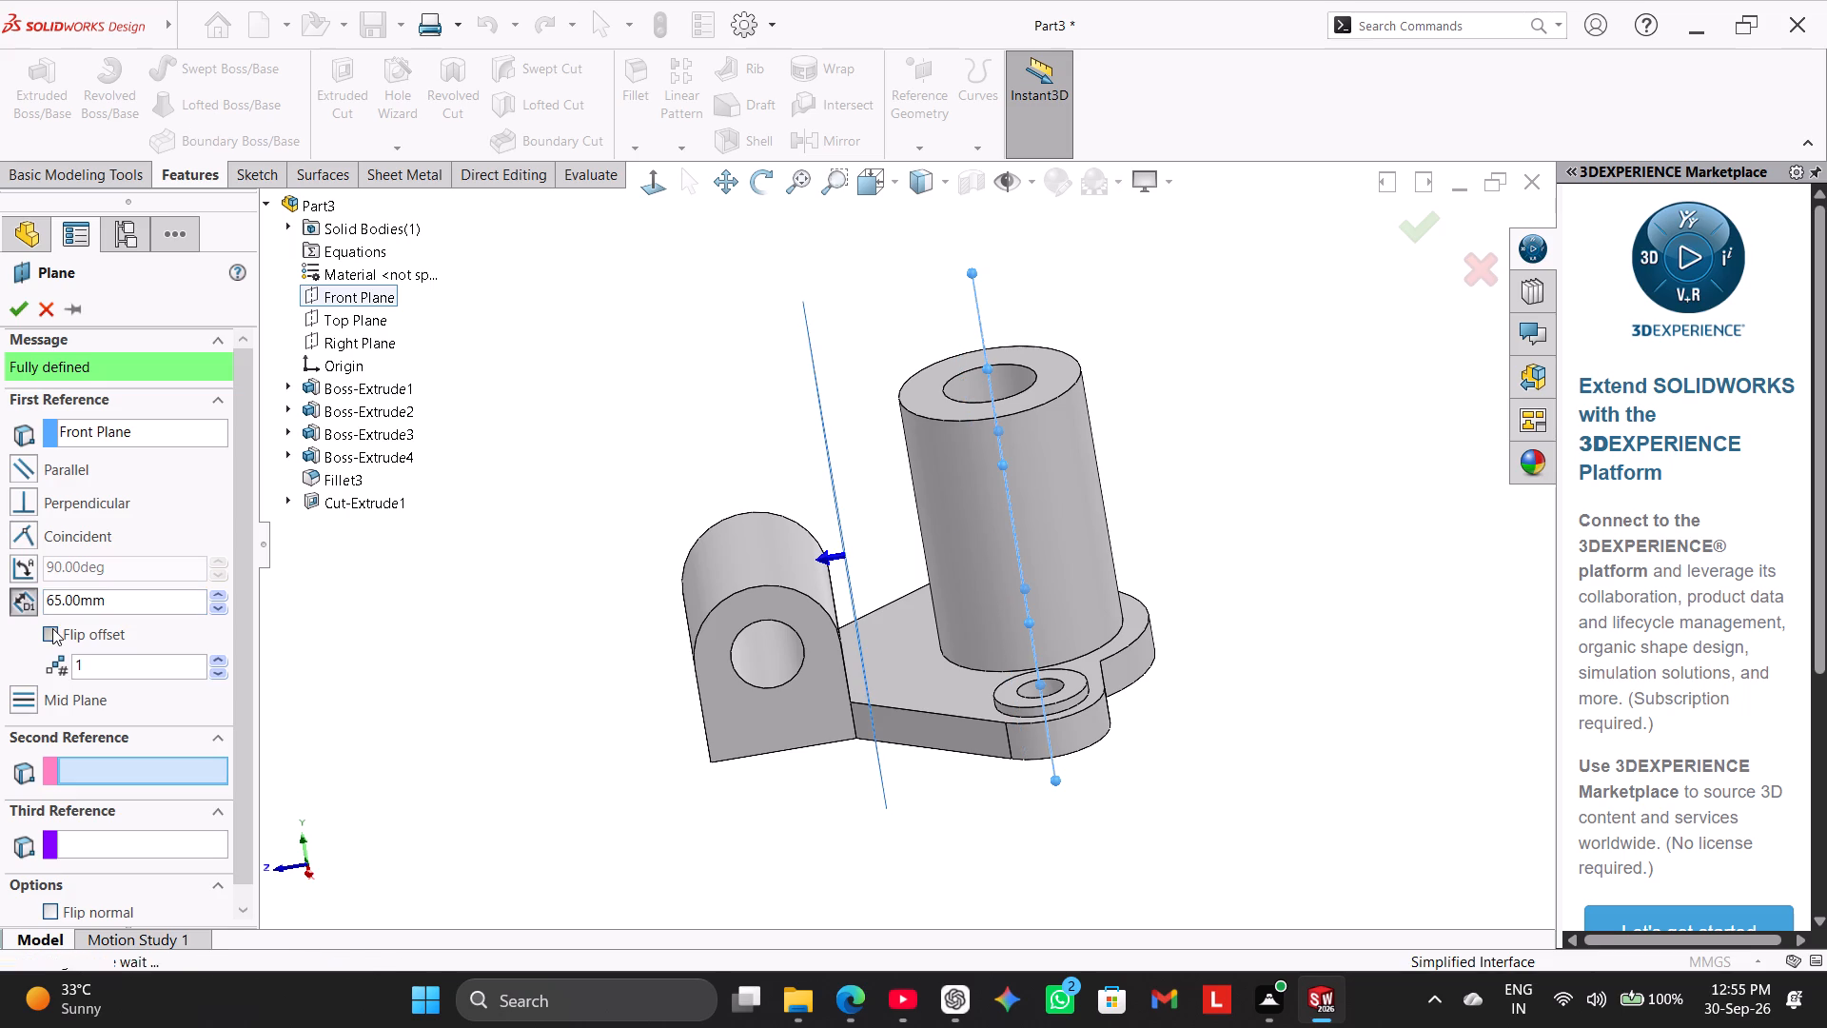
pyautogui.click(21, 306)
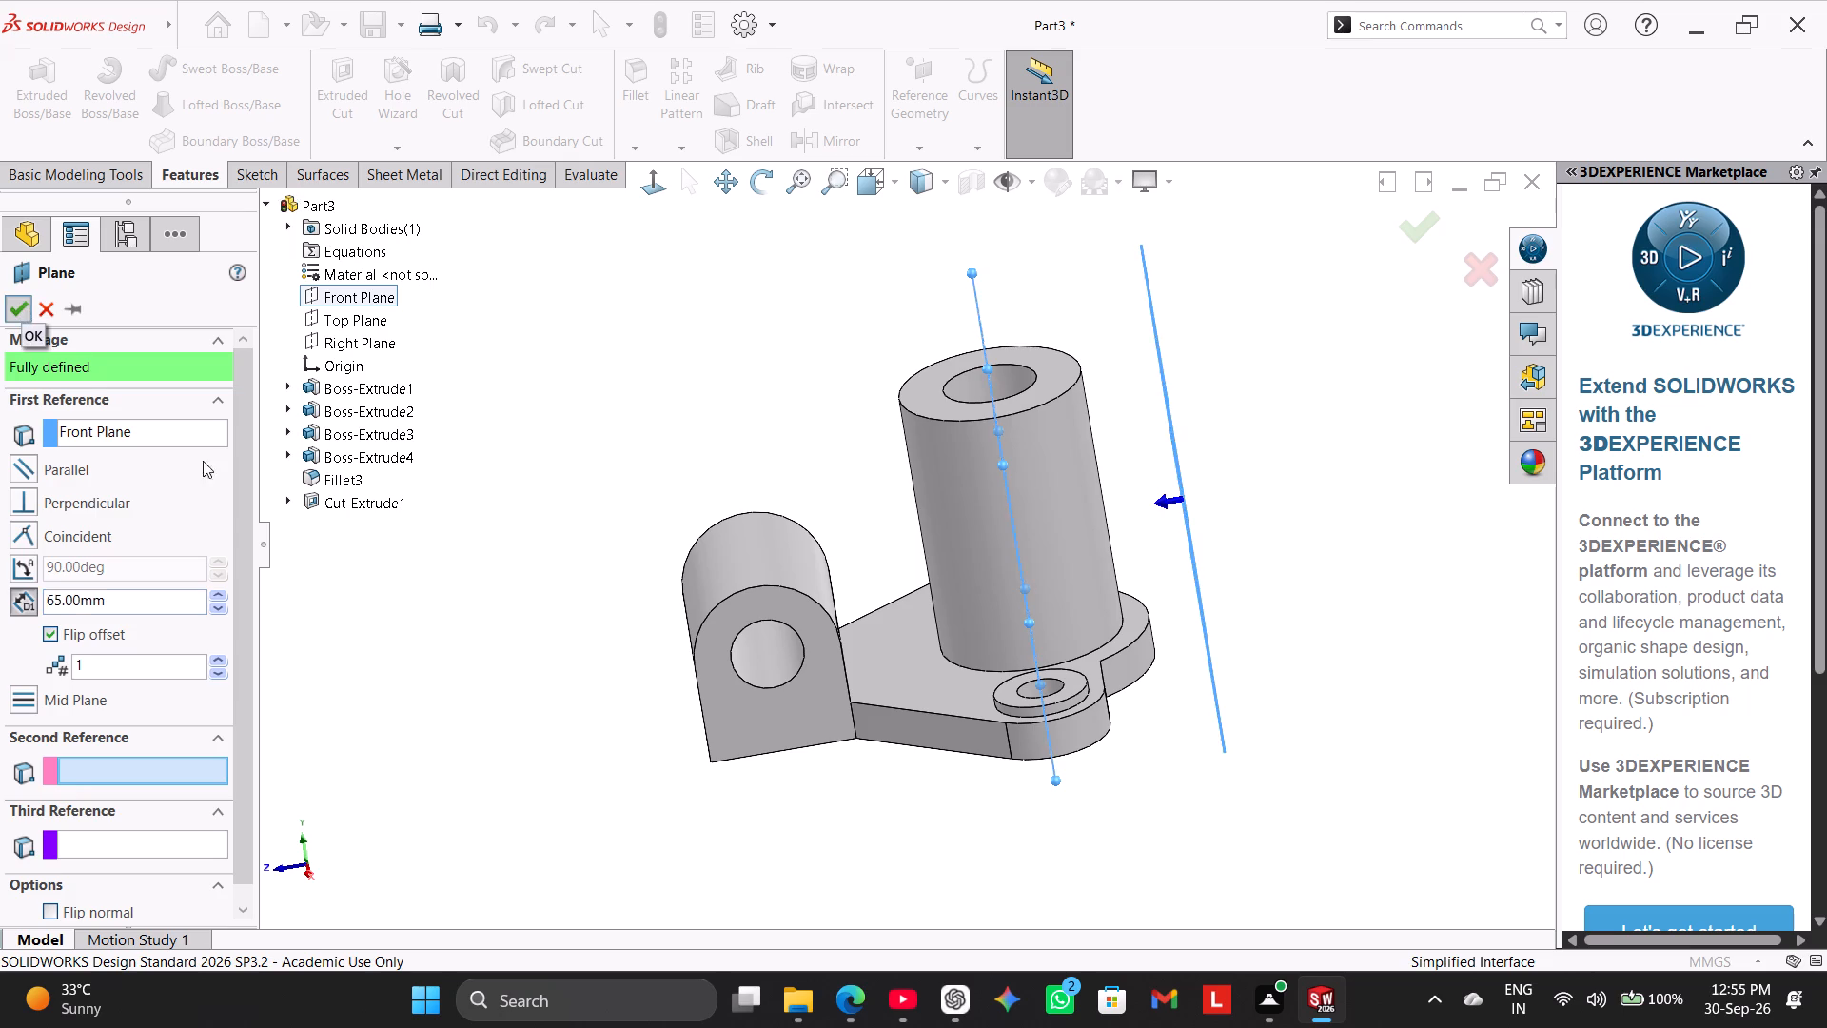
pyautogui.click(458, 654)
# Open a new sketch on the 65 mm offset reference plane beside the cylinder.
pyautogui.moveTo(1238, 483); pyautogui.dragTo(1115, 567, button='middle')
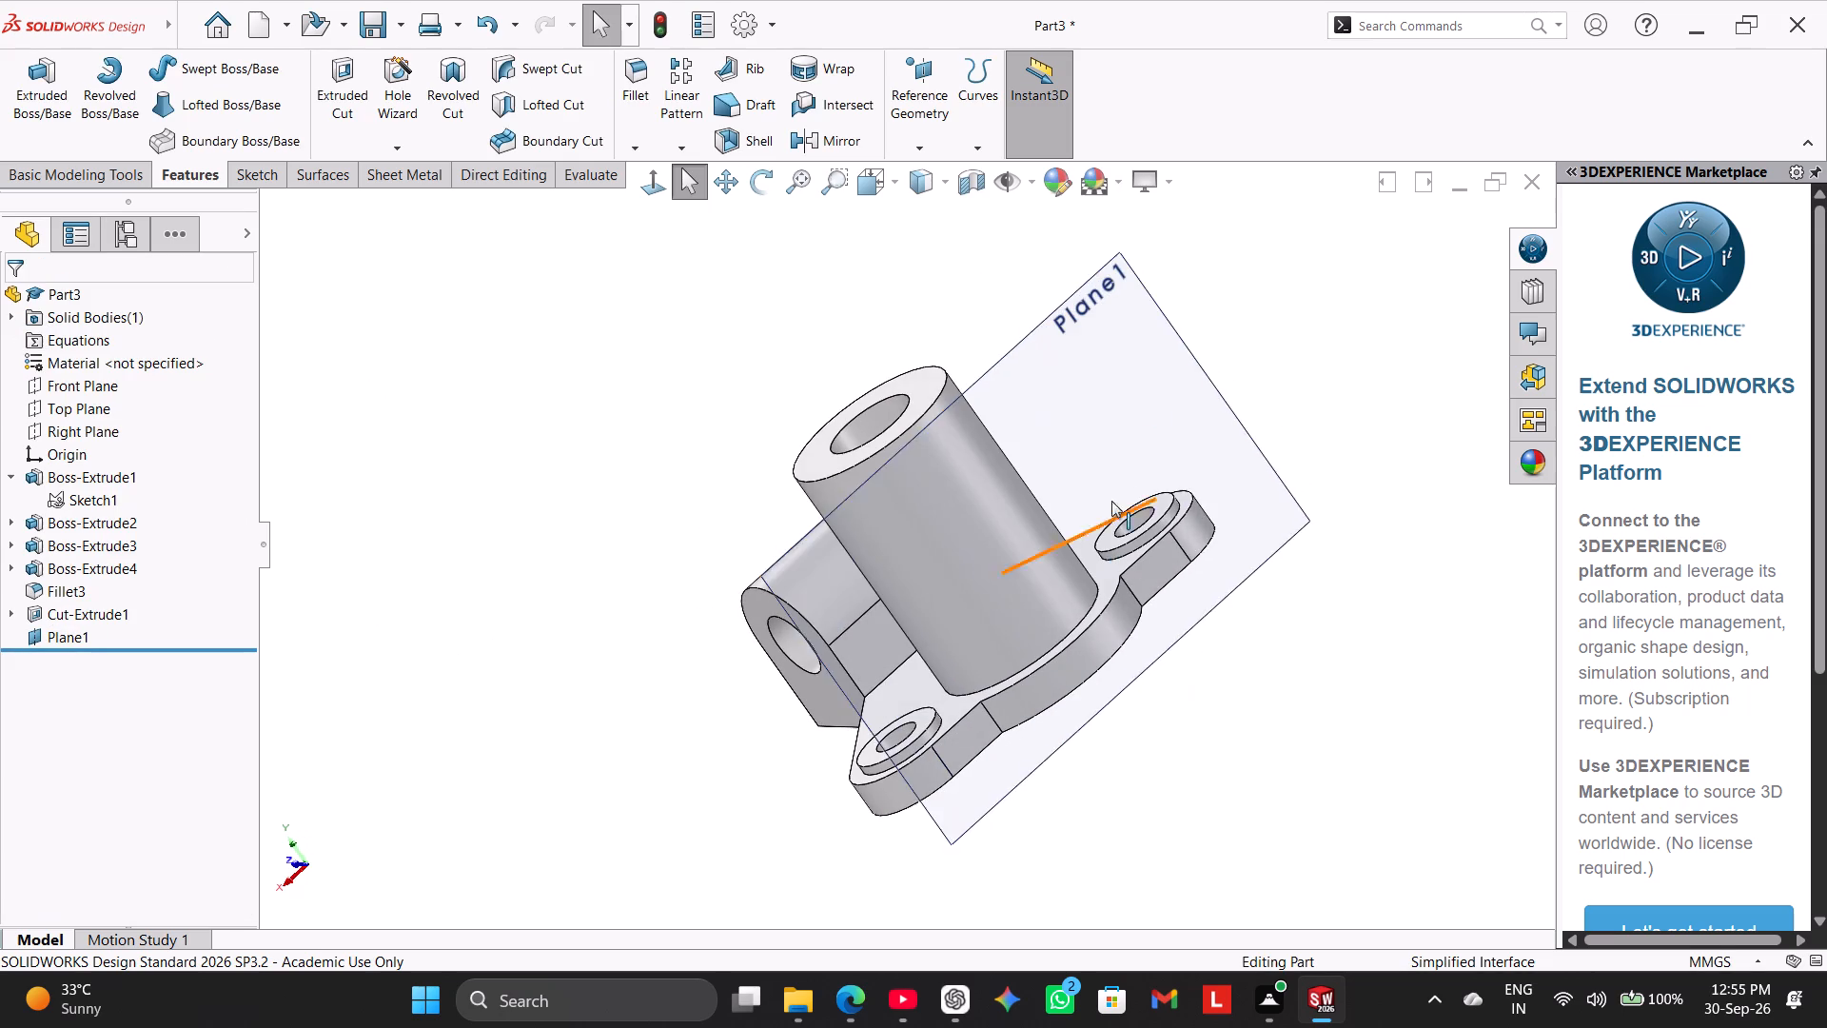
pyautogui.rightClick(1153, 369)
pyautogui.click(1209, 351)
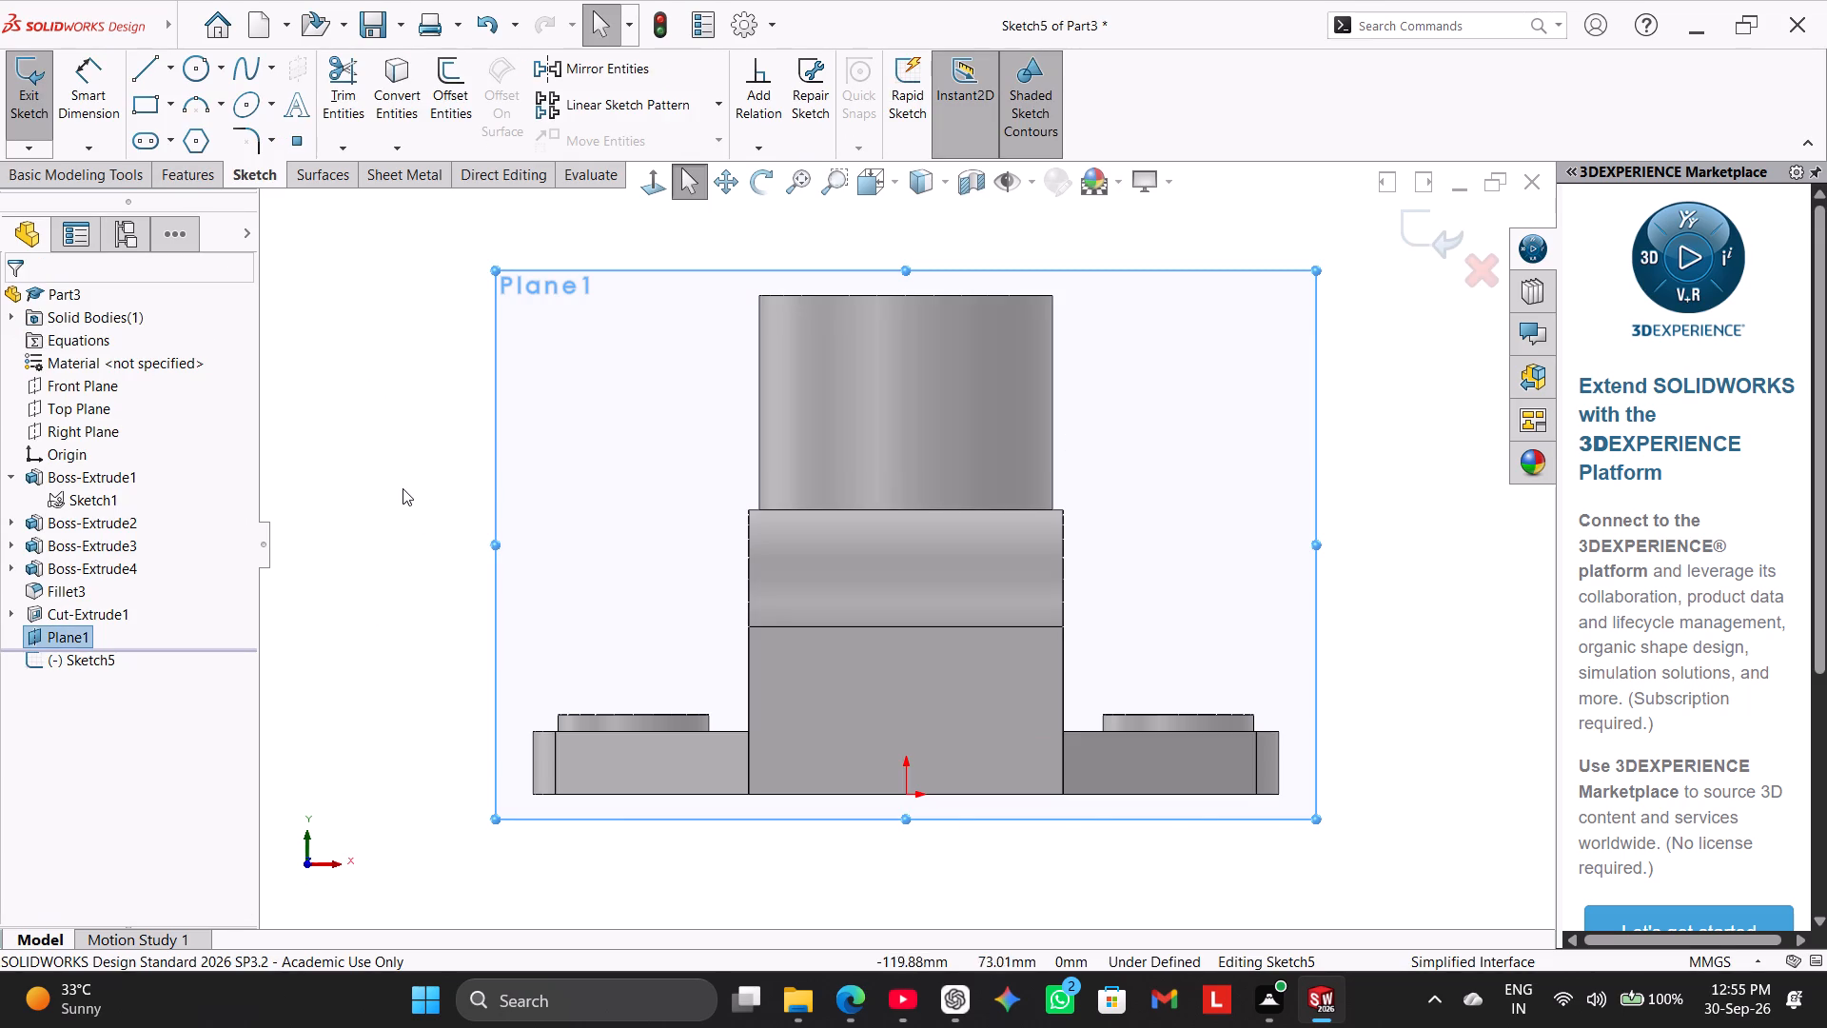
pyautogui.click(403, 488)
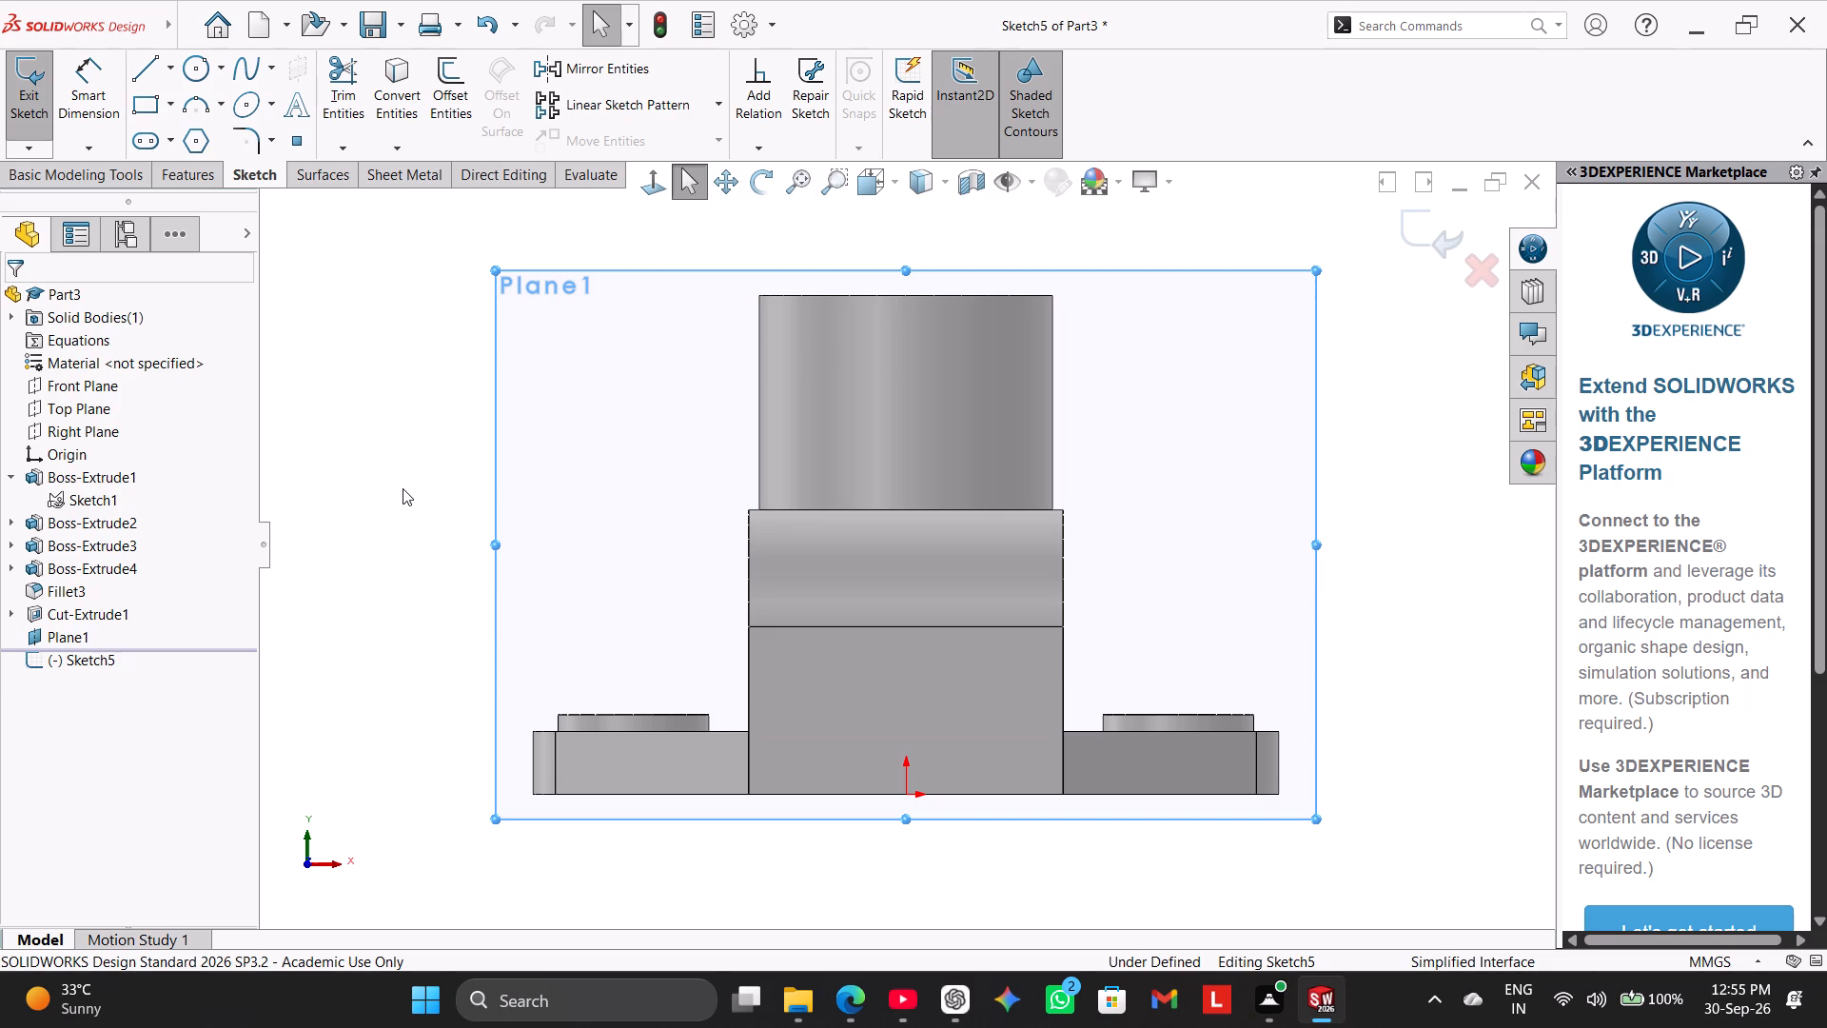
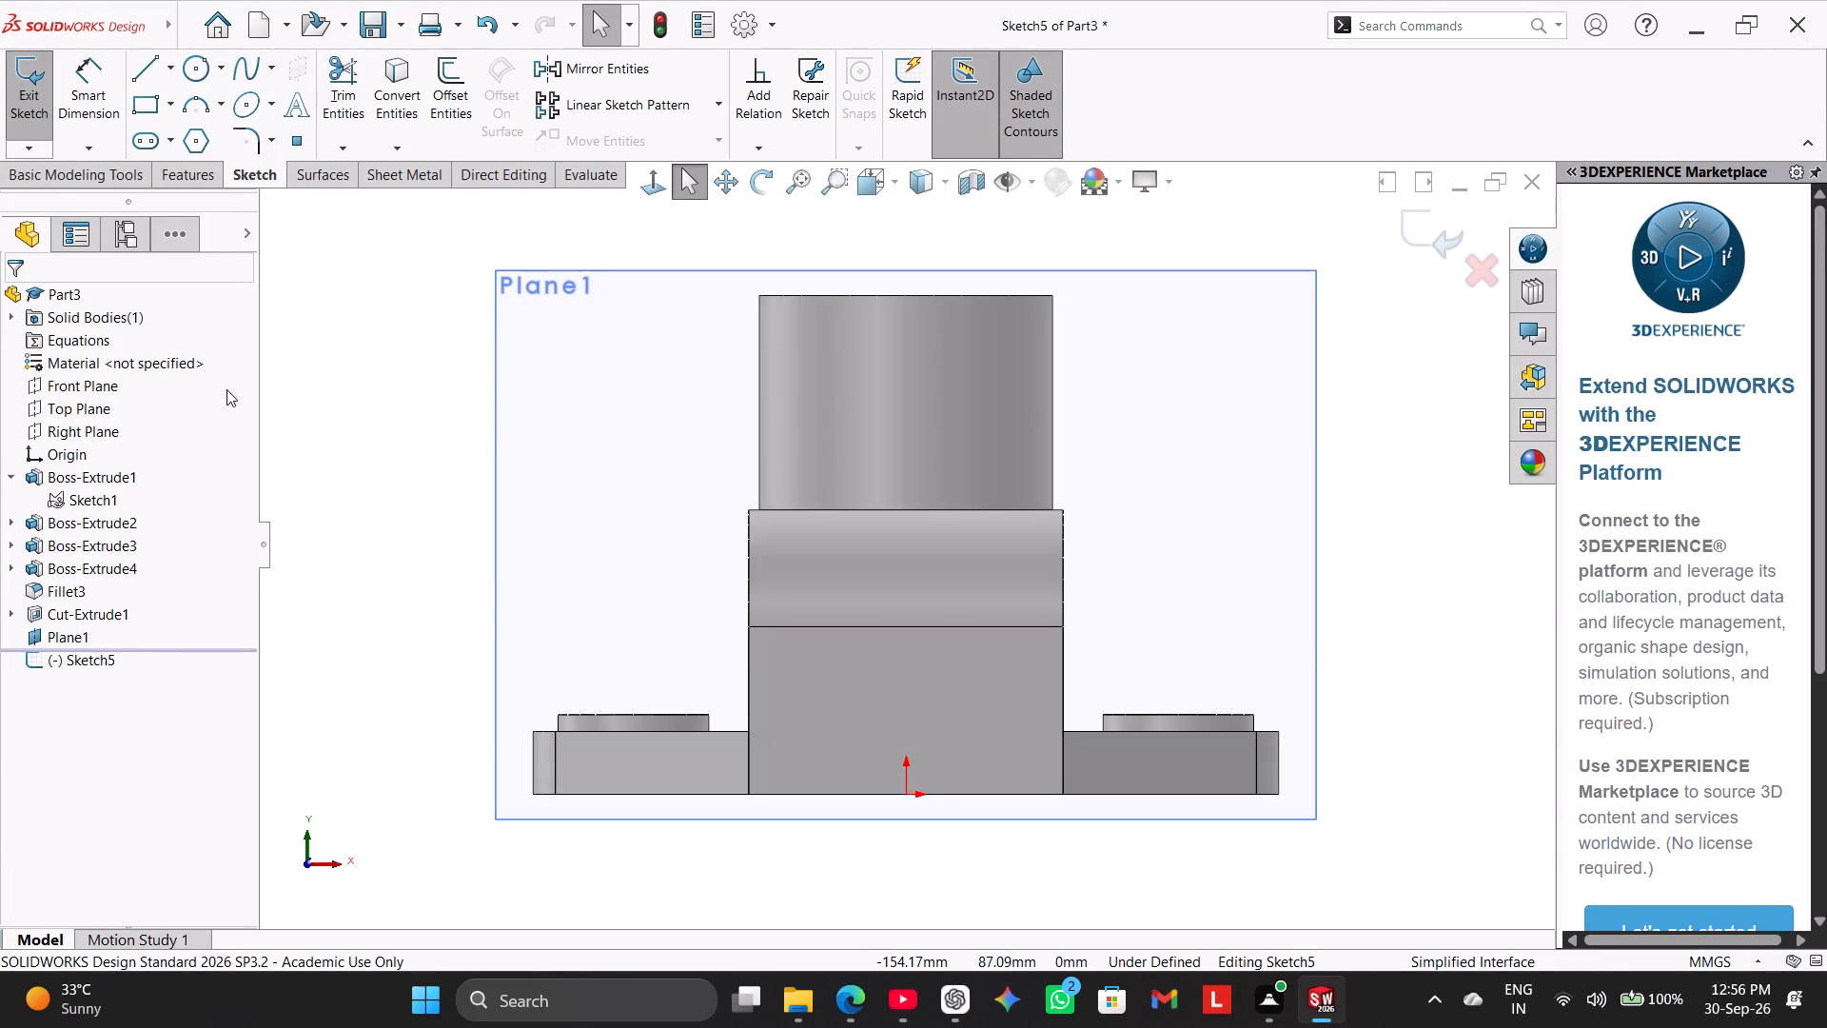
# Sketch a circle about 74 mm in diameter over the cylinder, centred about 87.5 mm directly above the origin.
pyautogui.click(199, 75)
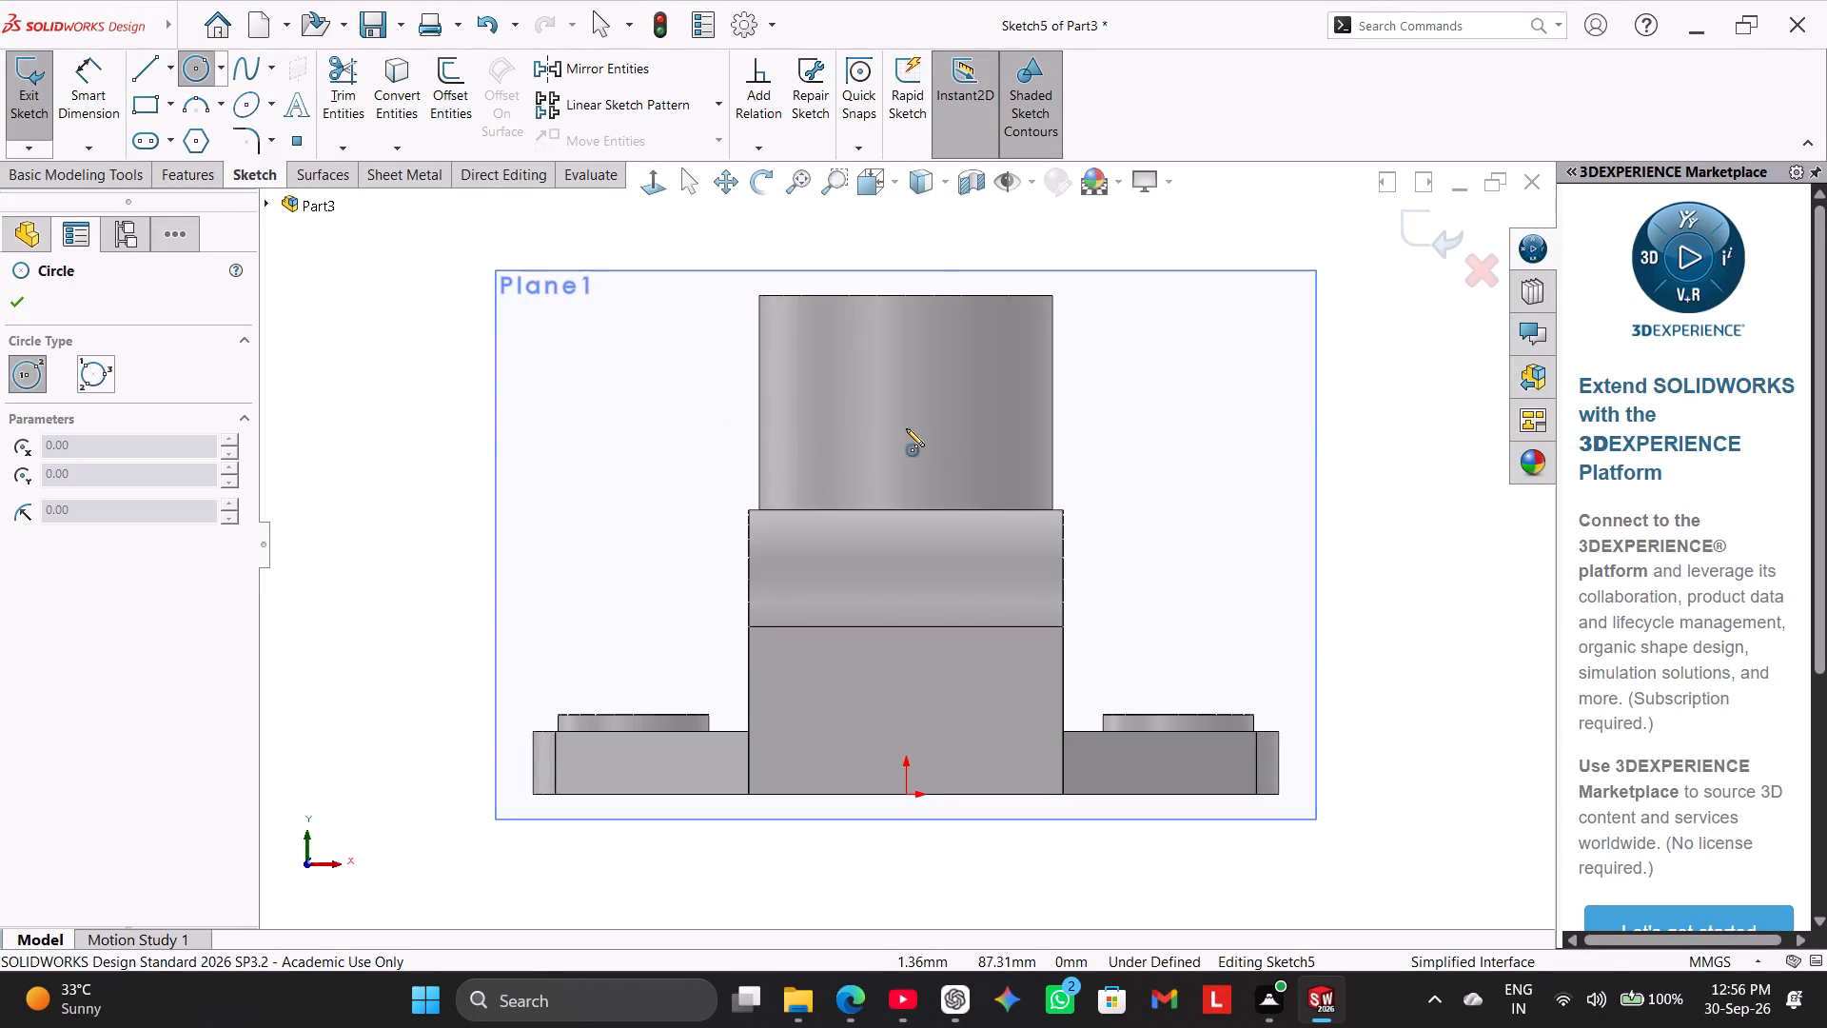
pyautogui.click(905, 427)
pyautogui.click(1051, 482)
pyautogui.rightClick(1145, 392)
pyautogui.click(1197, 406)
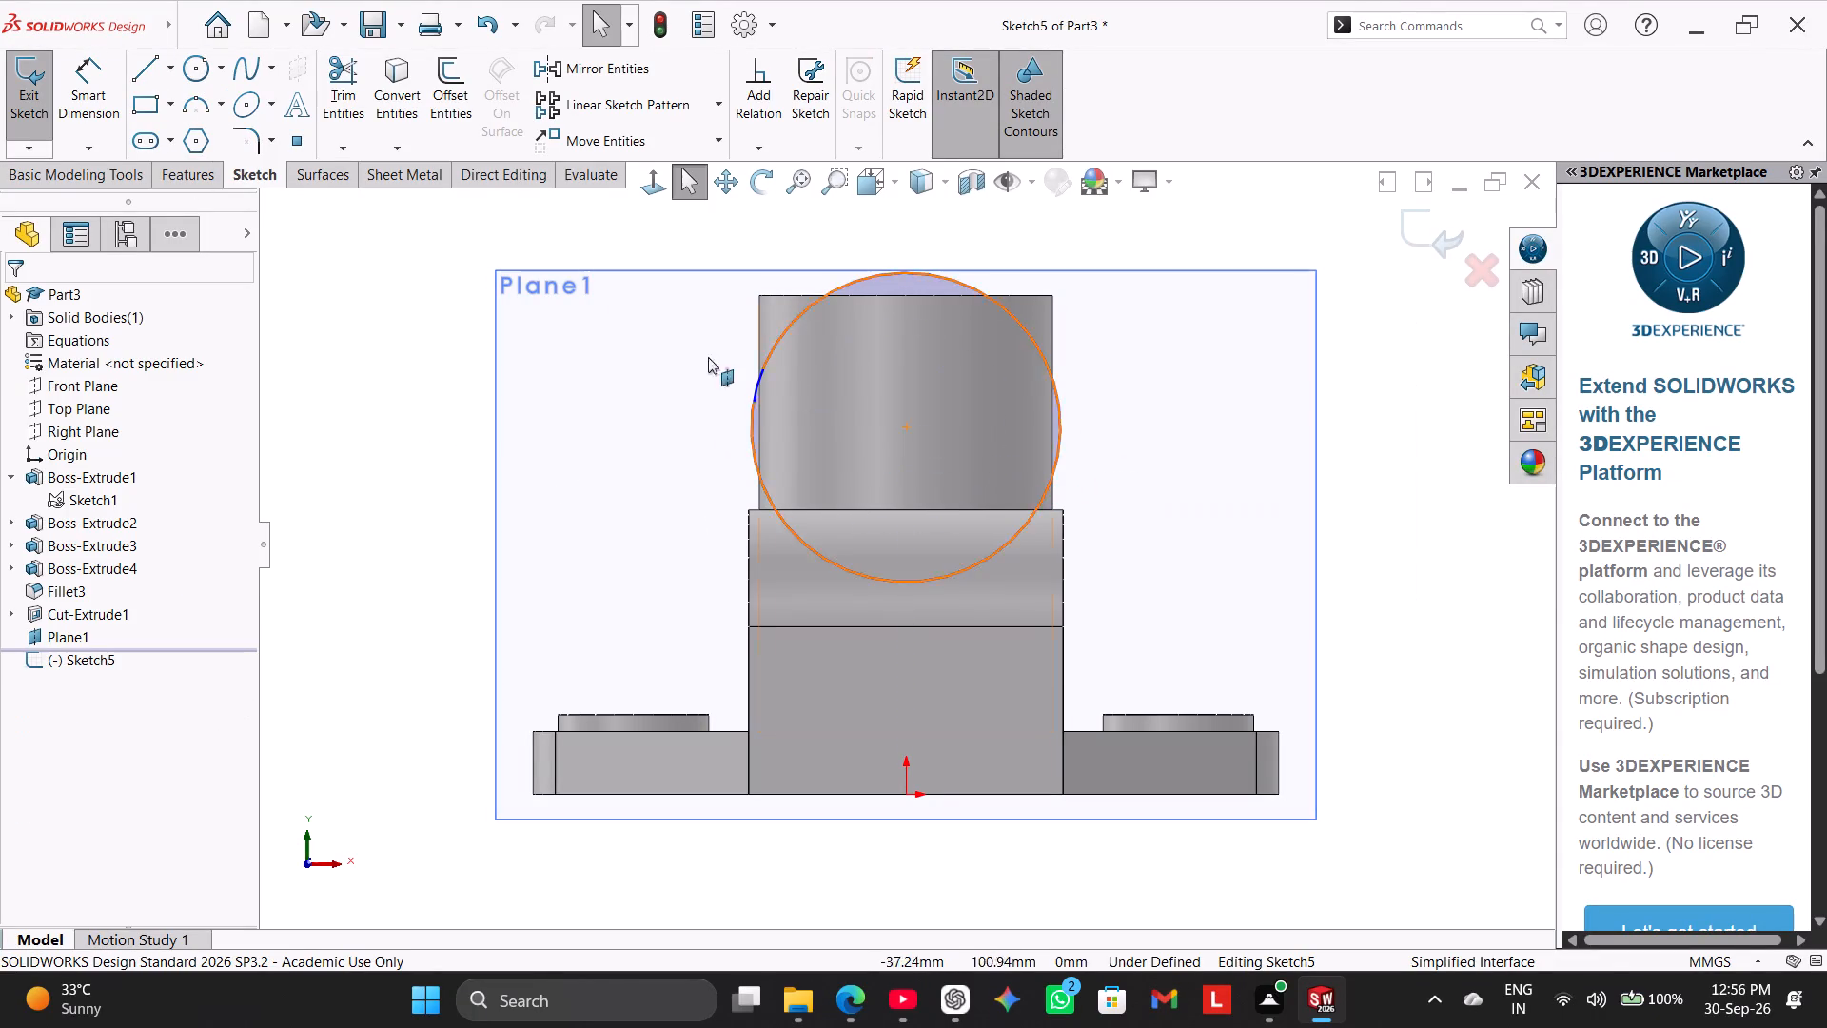
# Draw a vertical centerline from the origin up to the circle's centre.
pyautogui.click(174, 65)
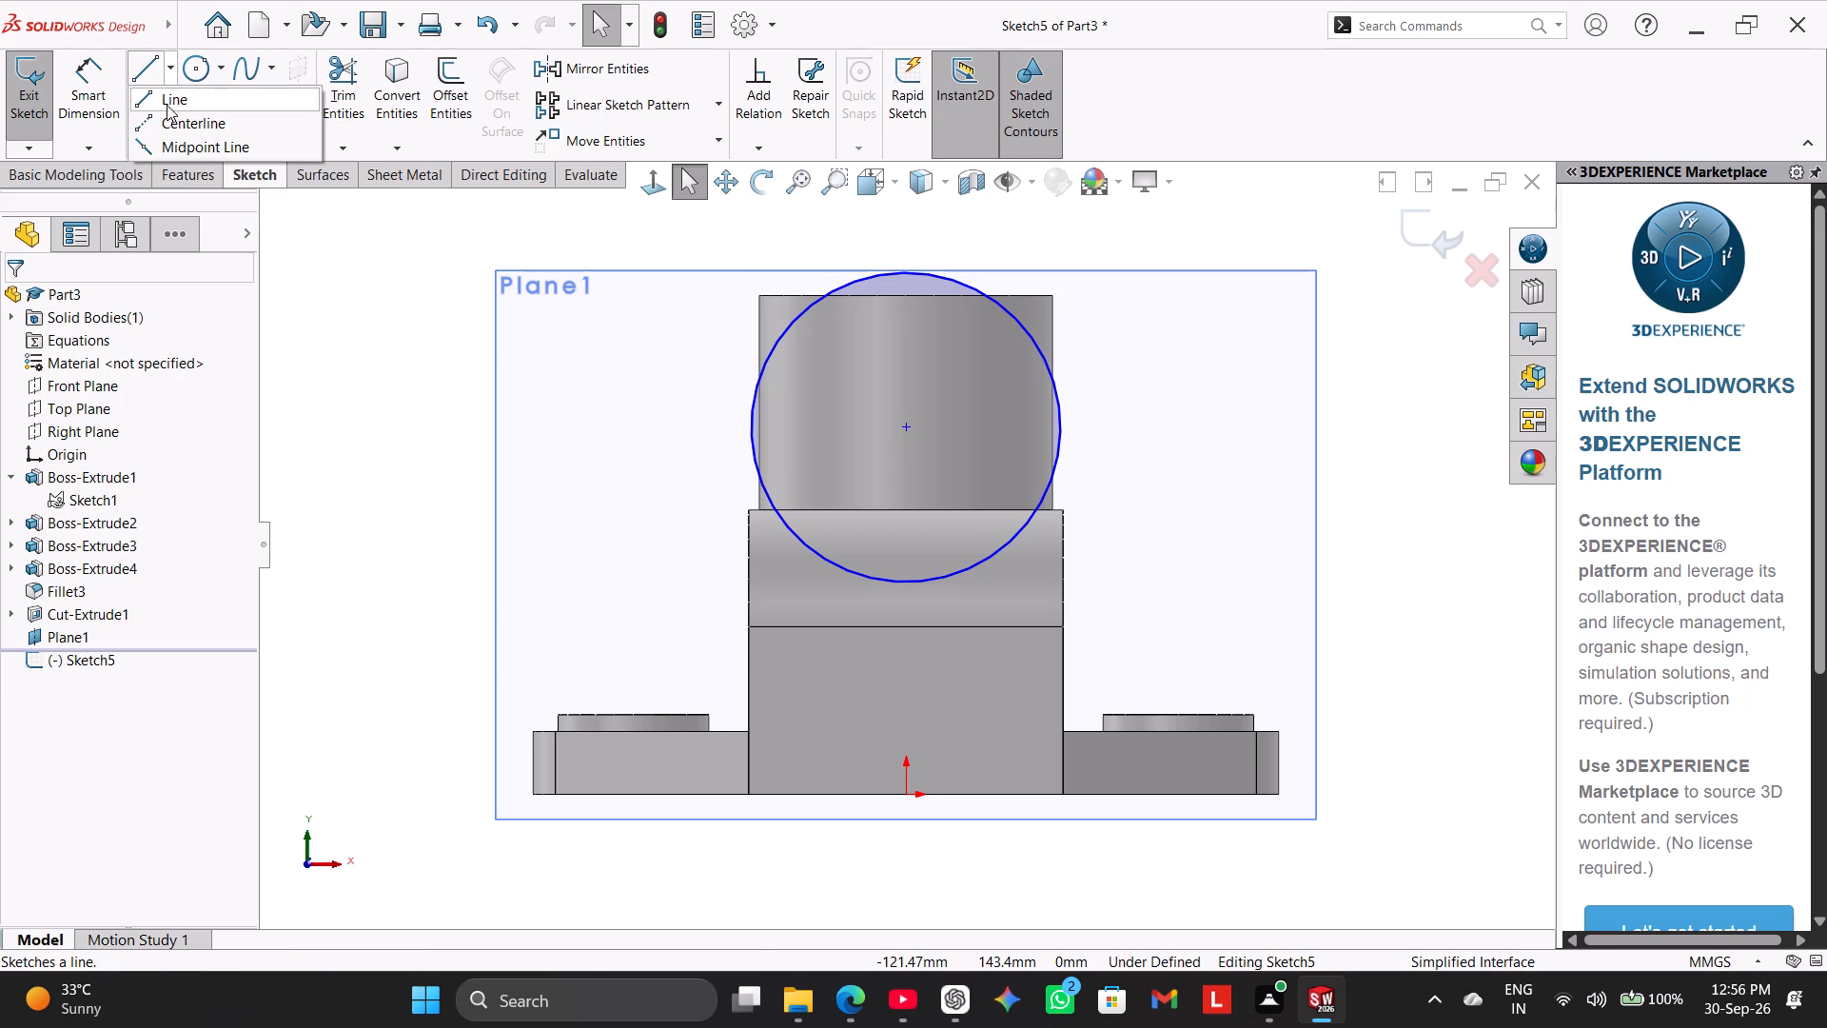
pyautogui.click(167, 120)
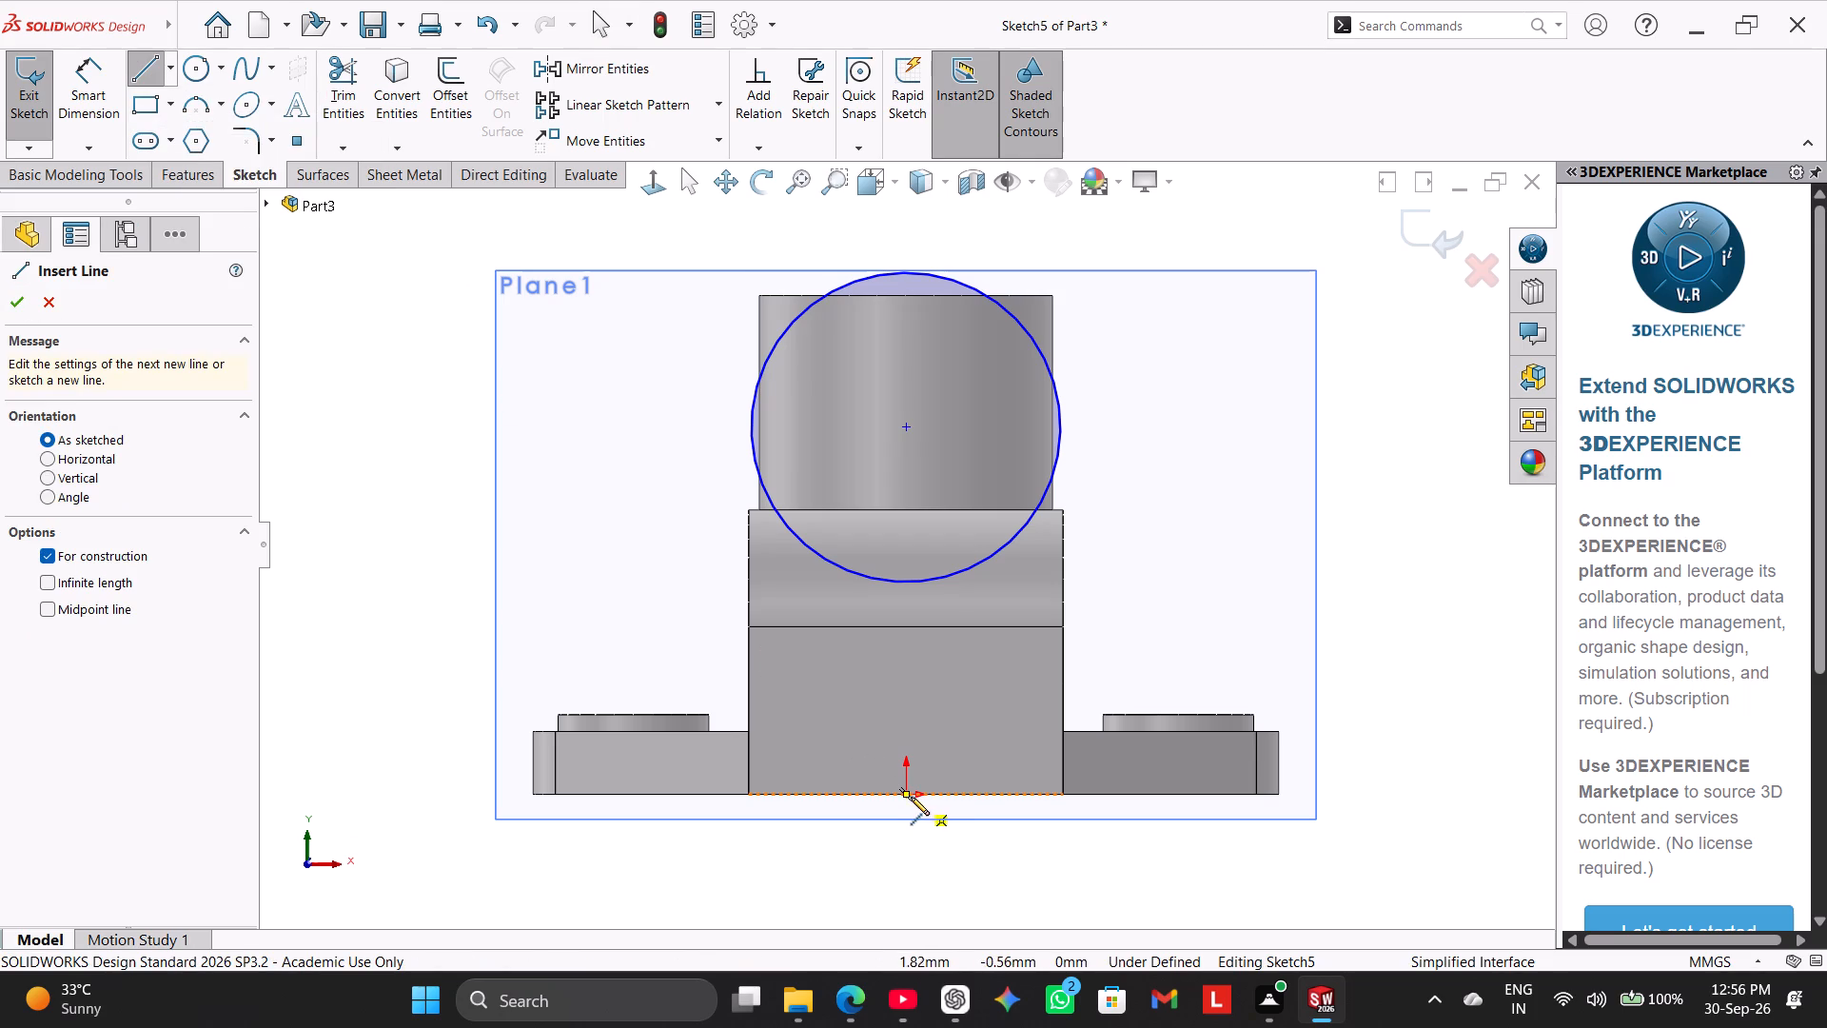
pyautogui.click(904, 797)
pyautogui.click(901, 430)
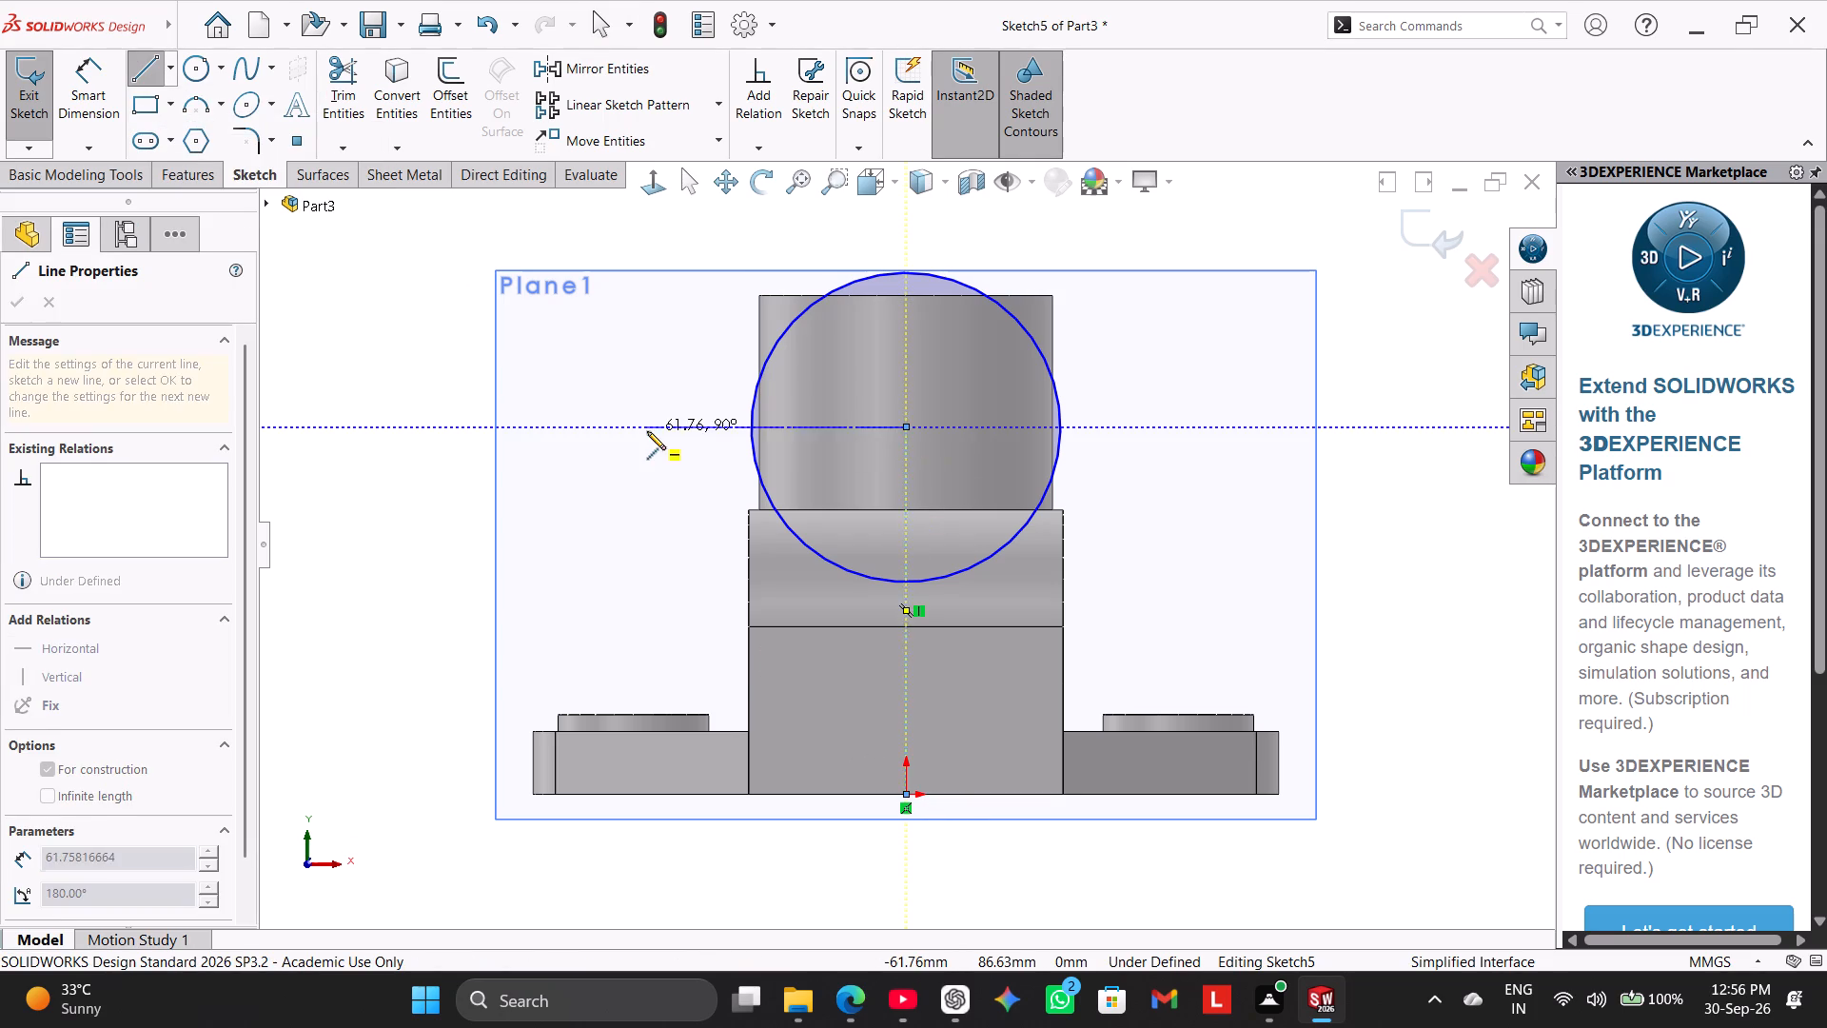
pyautogui.rightClick(647, 431)
pyautogui.click(698, 443)
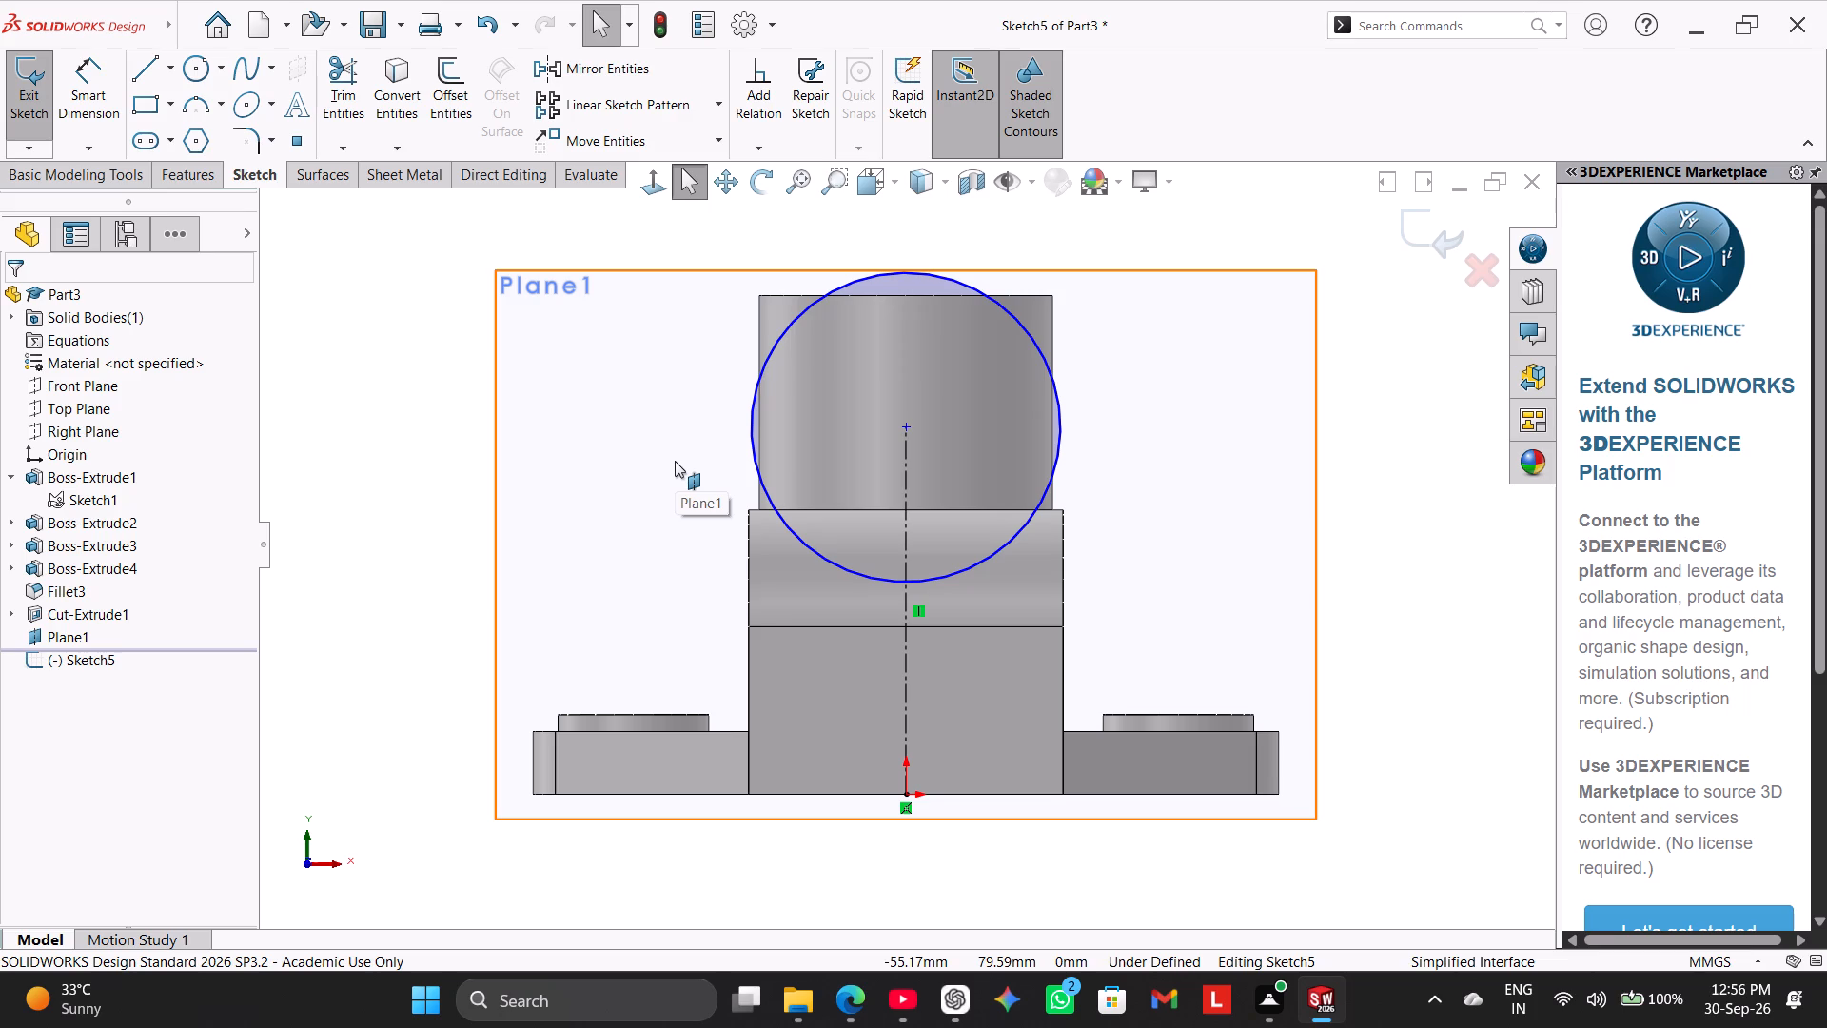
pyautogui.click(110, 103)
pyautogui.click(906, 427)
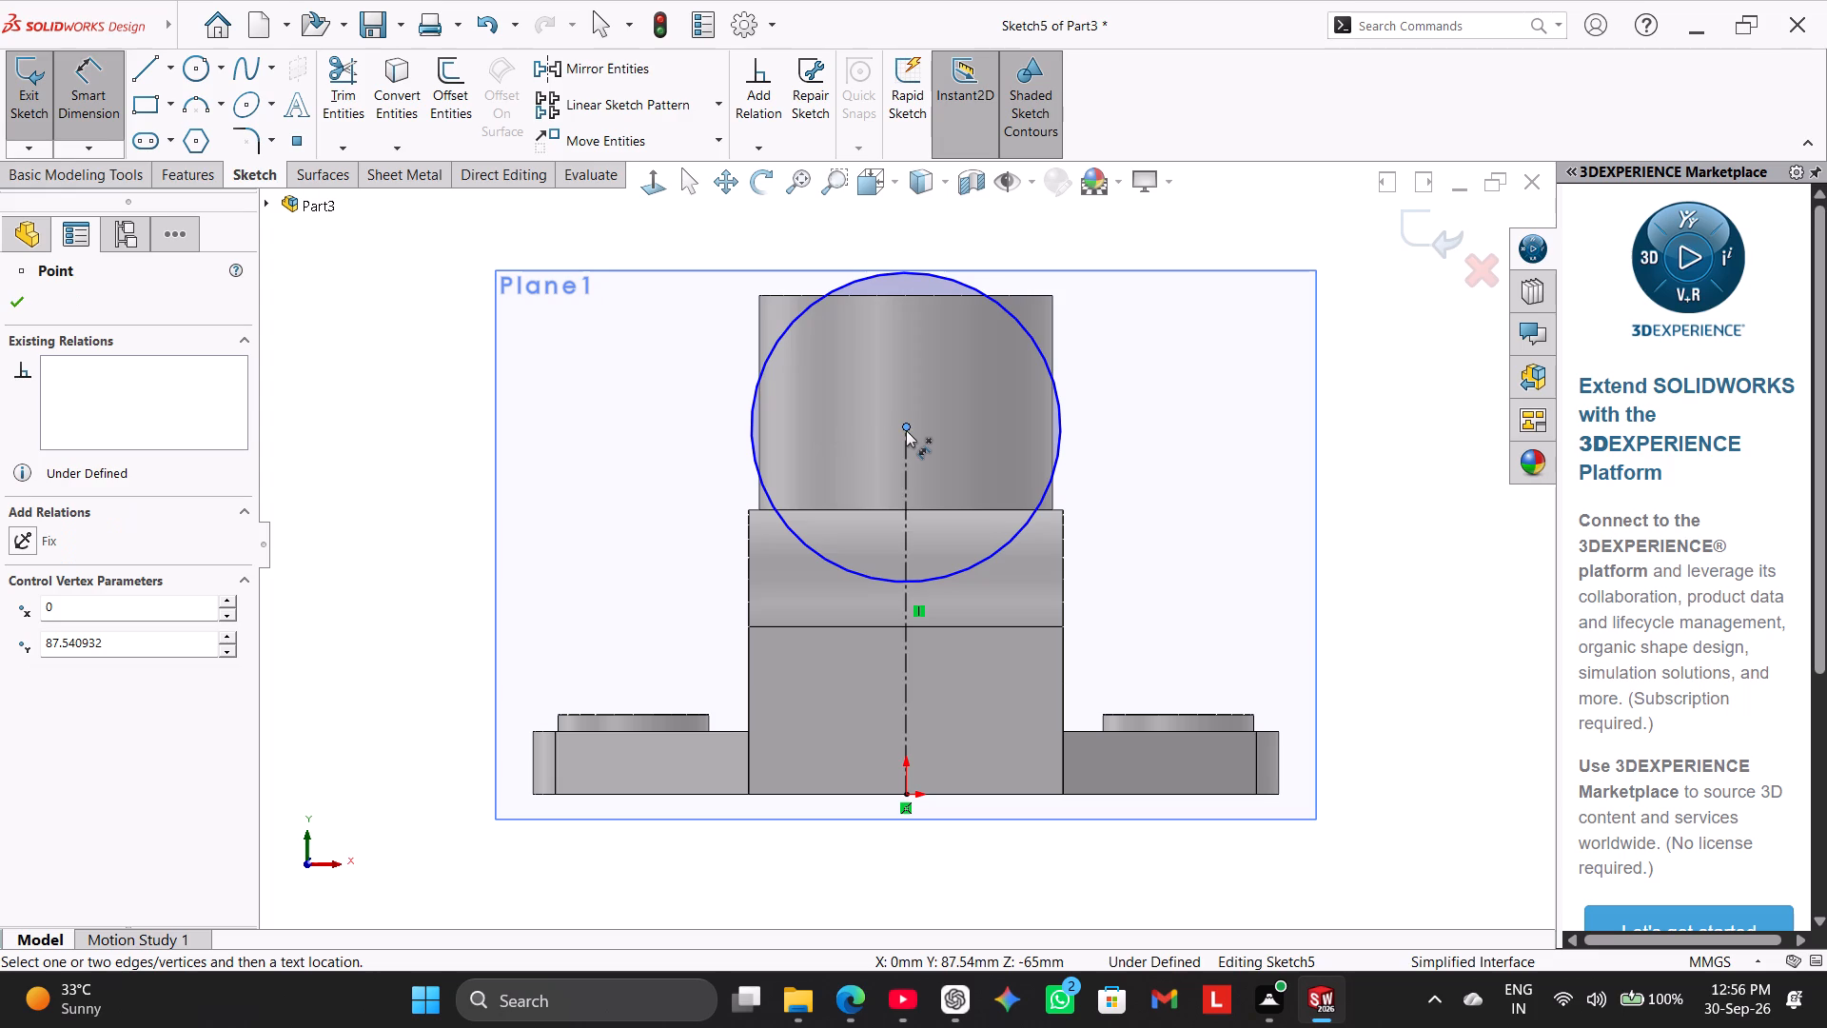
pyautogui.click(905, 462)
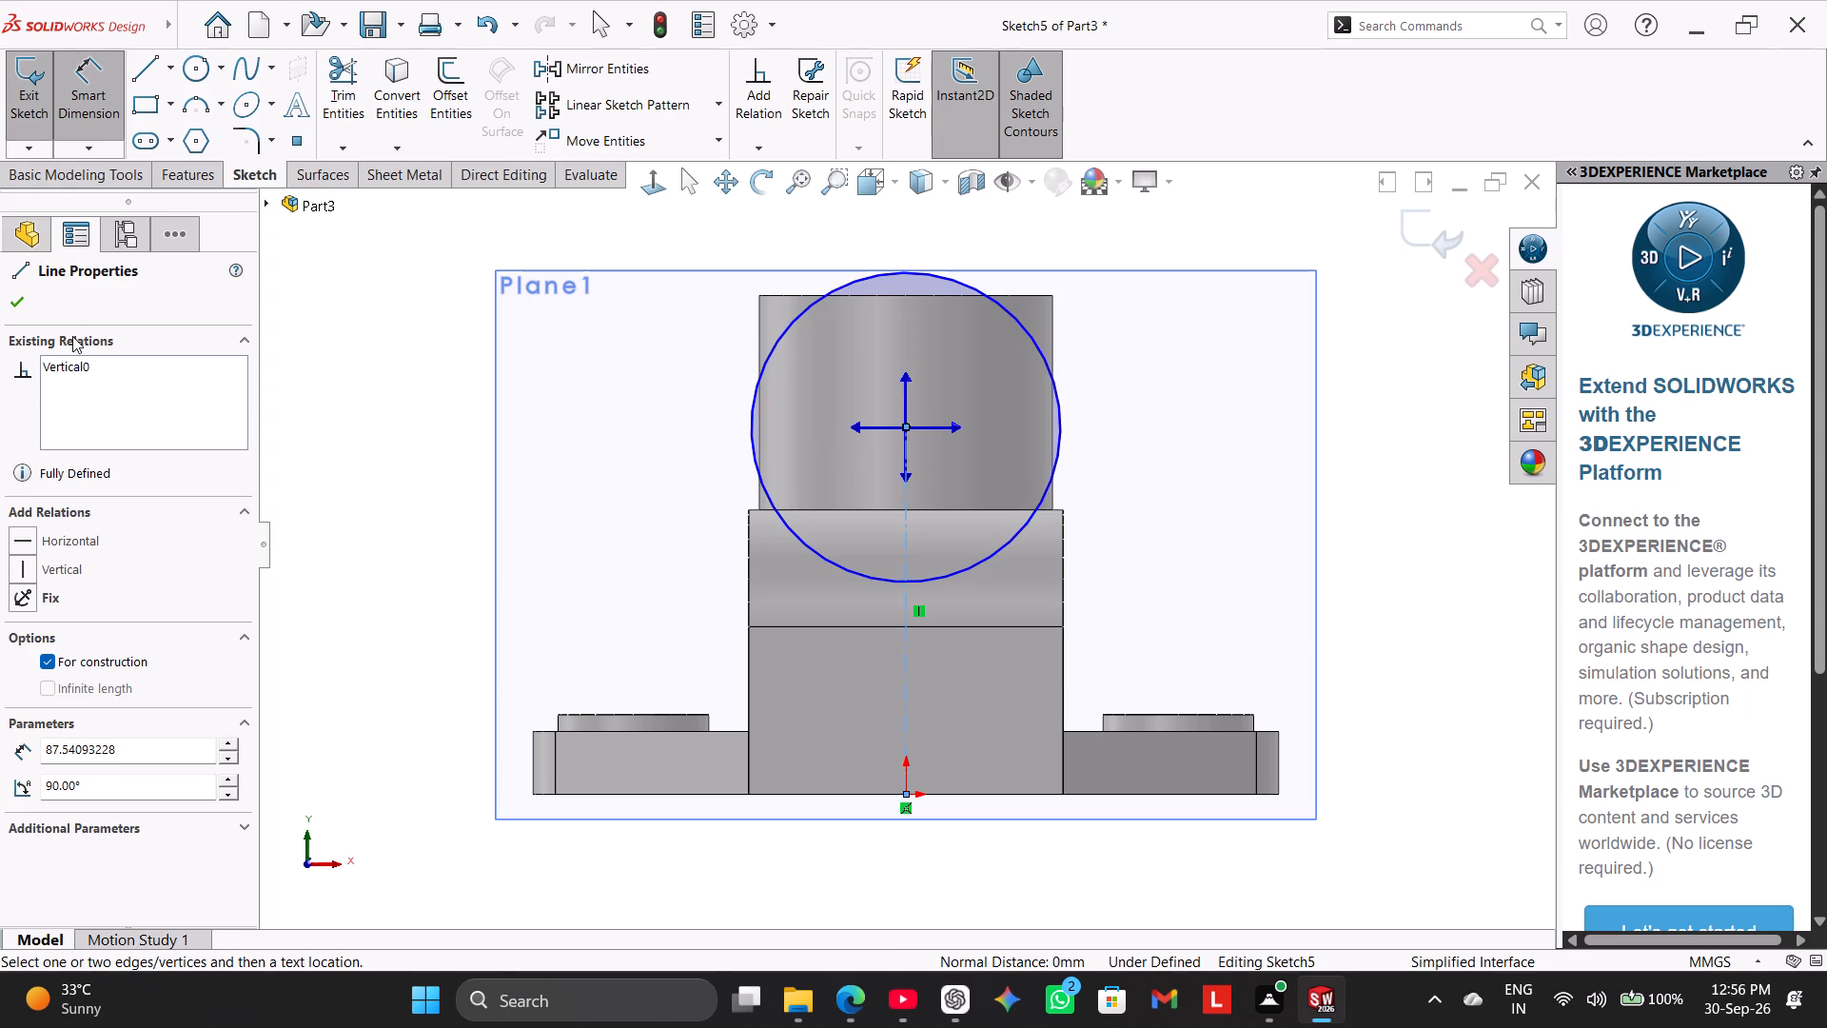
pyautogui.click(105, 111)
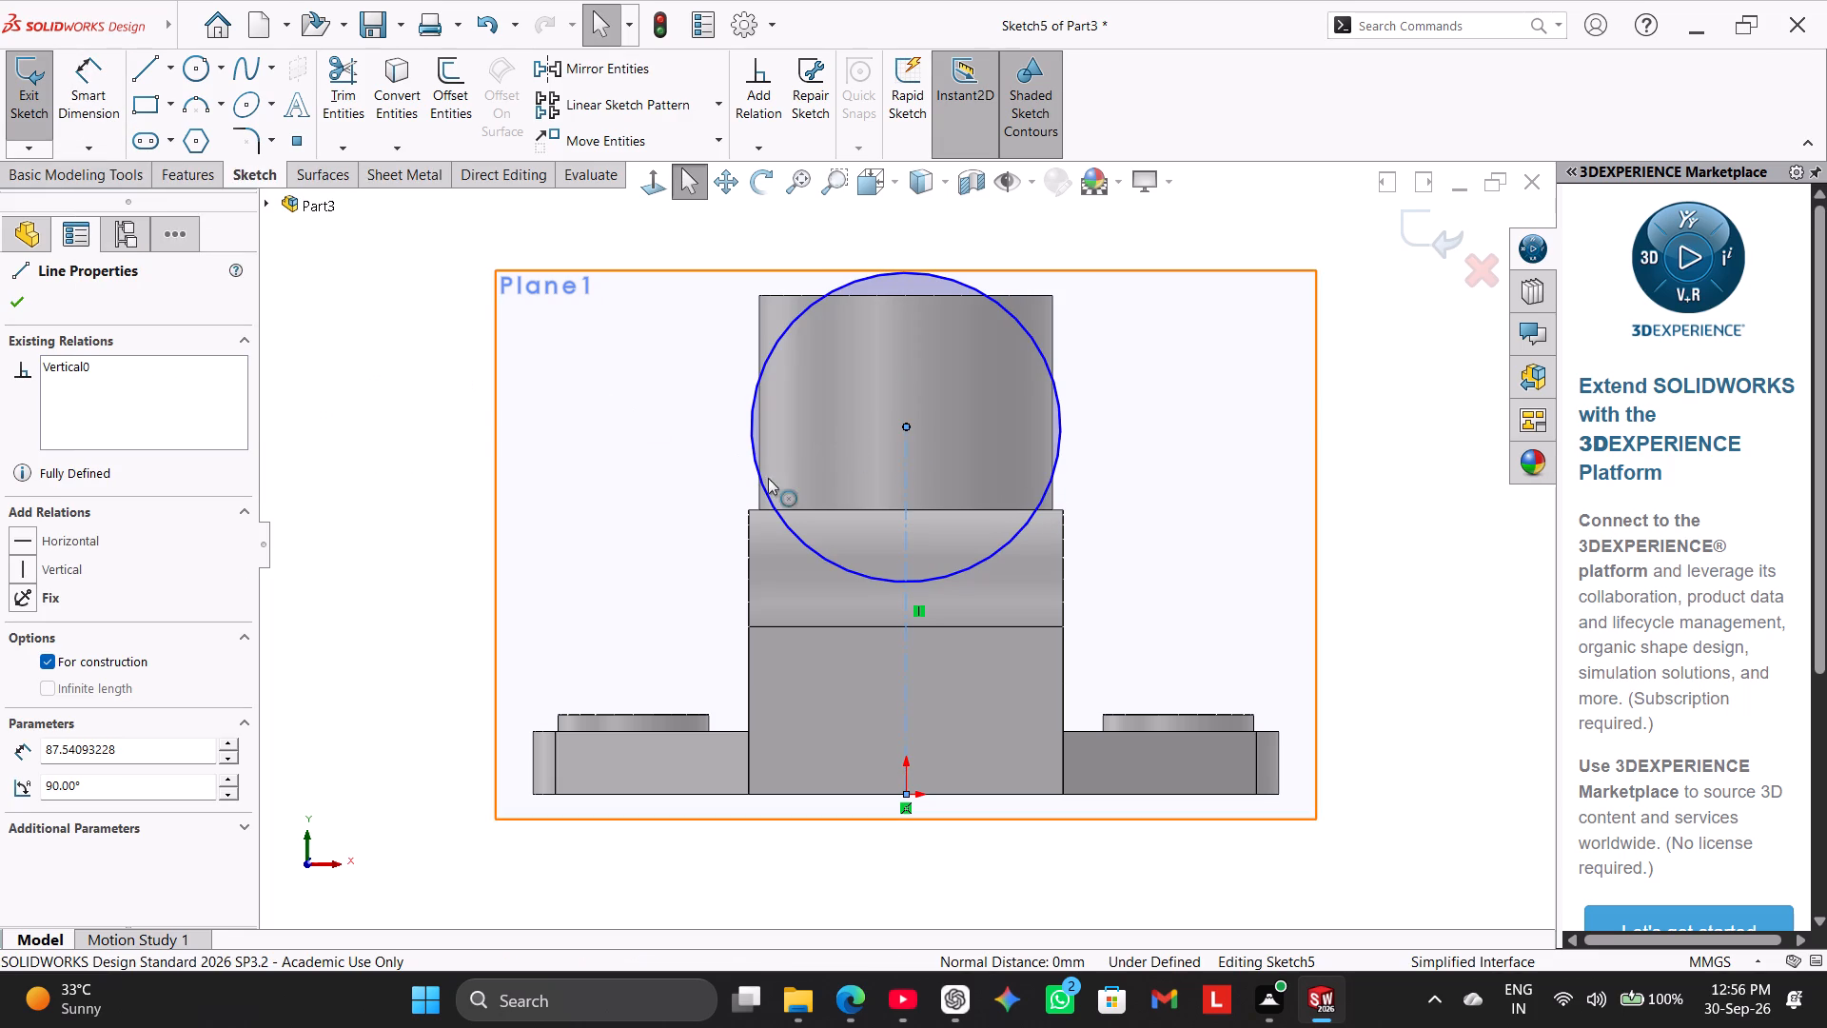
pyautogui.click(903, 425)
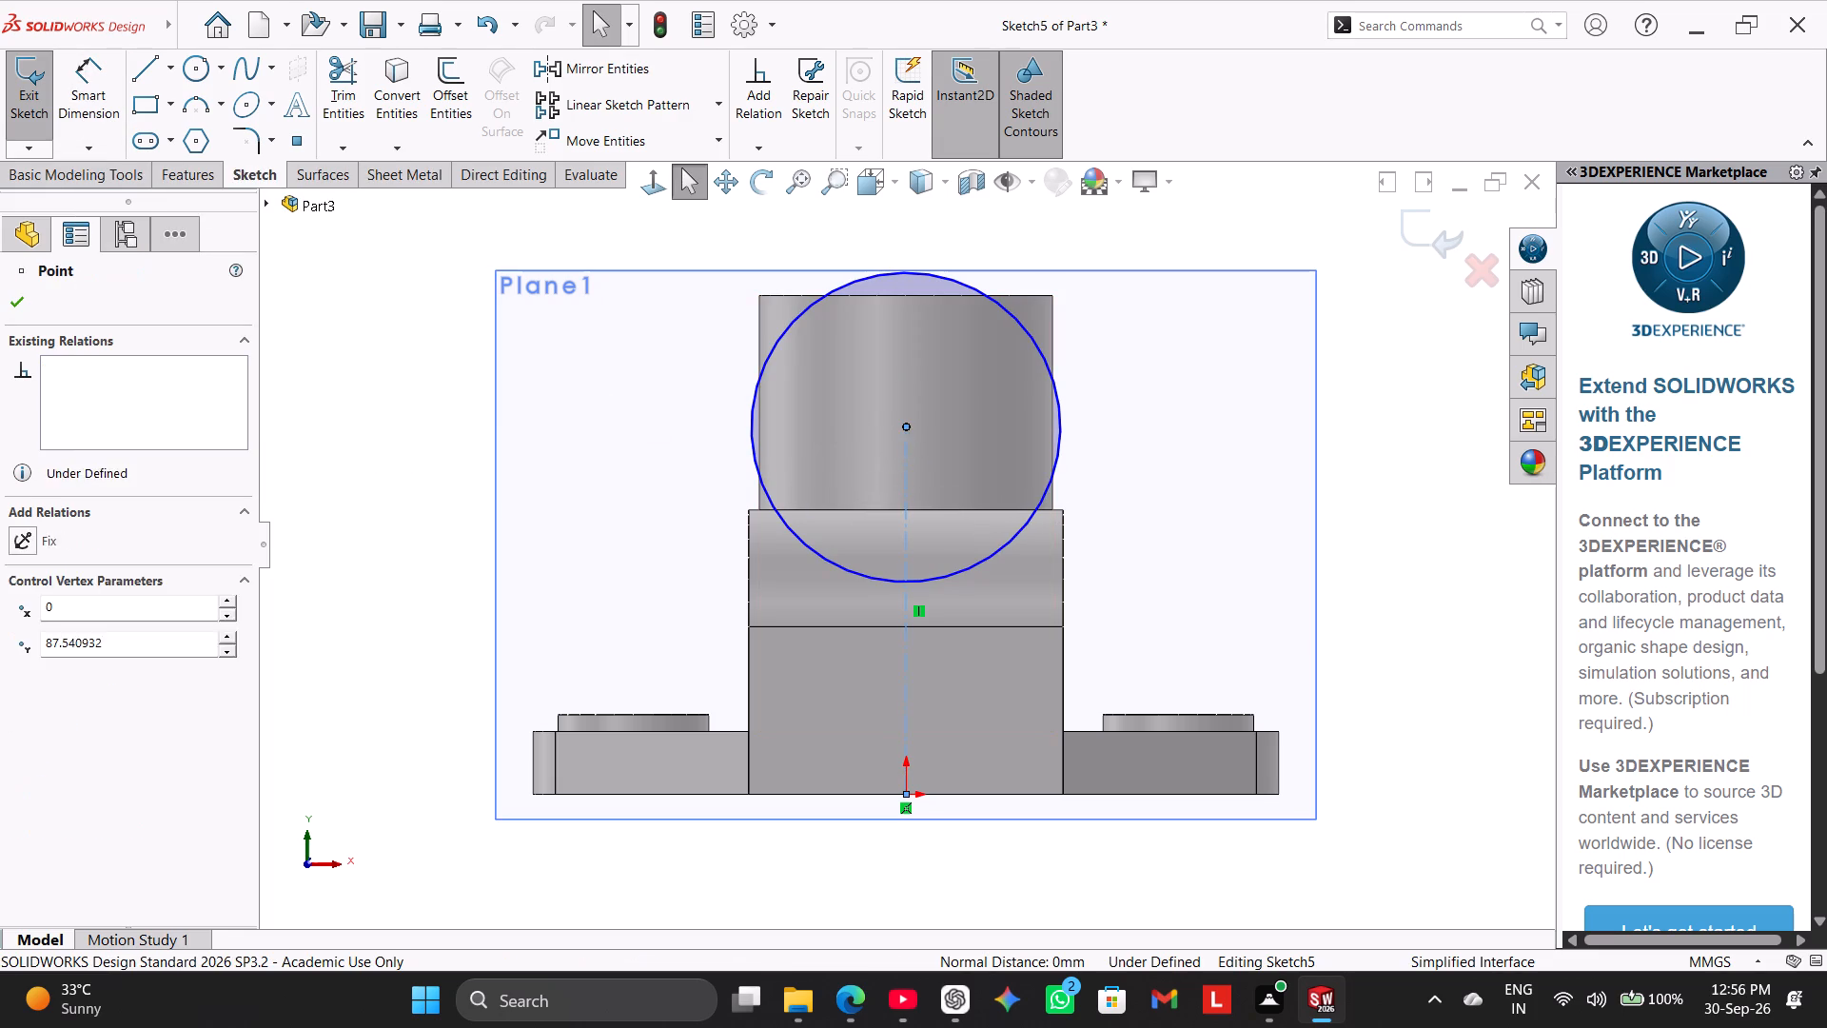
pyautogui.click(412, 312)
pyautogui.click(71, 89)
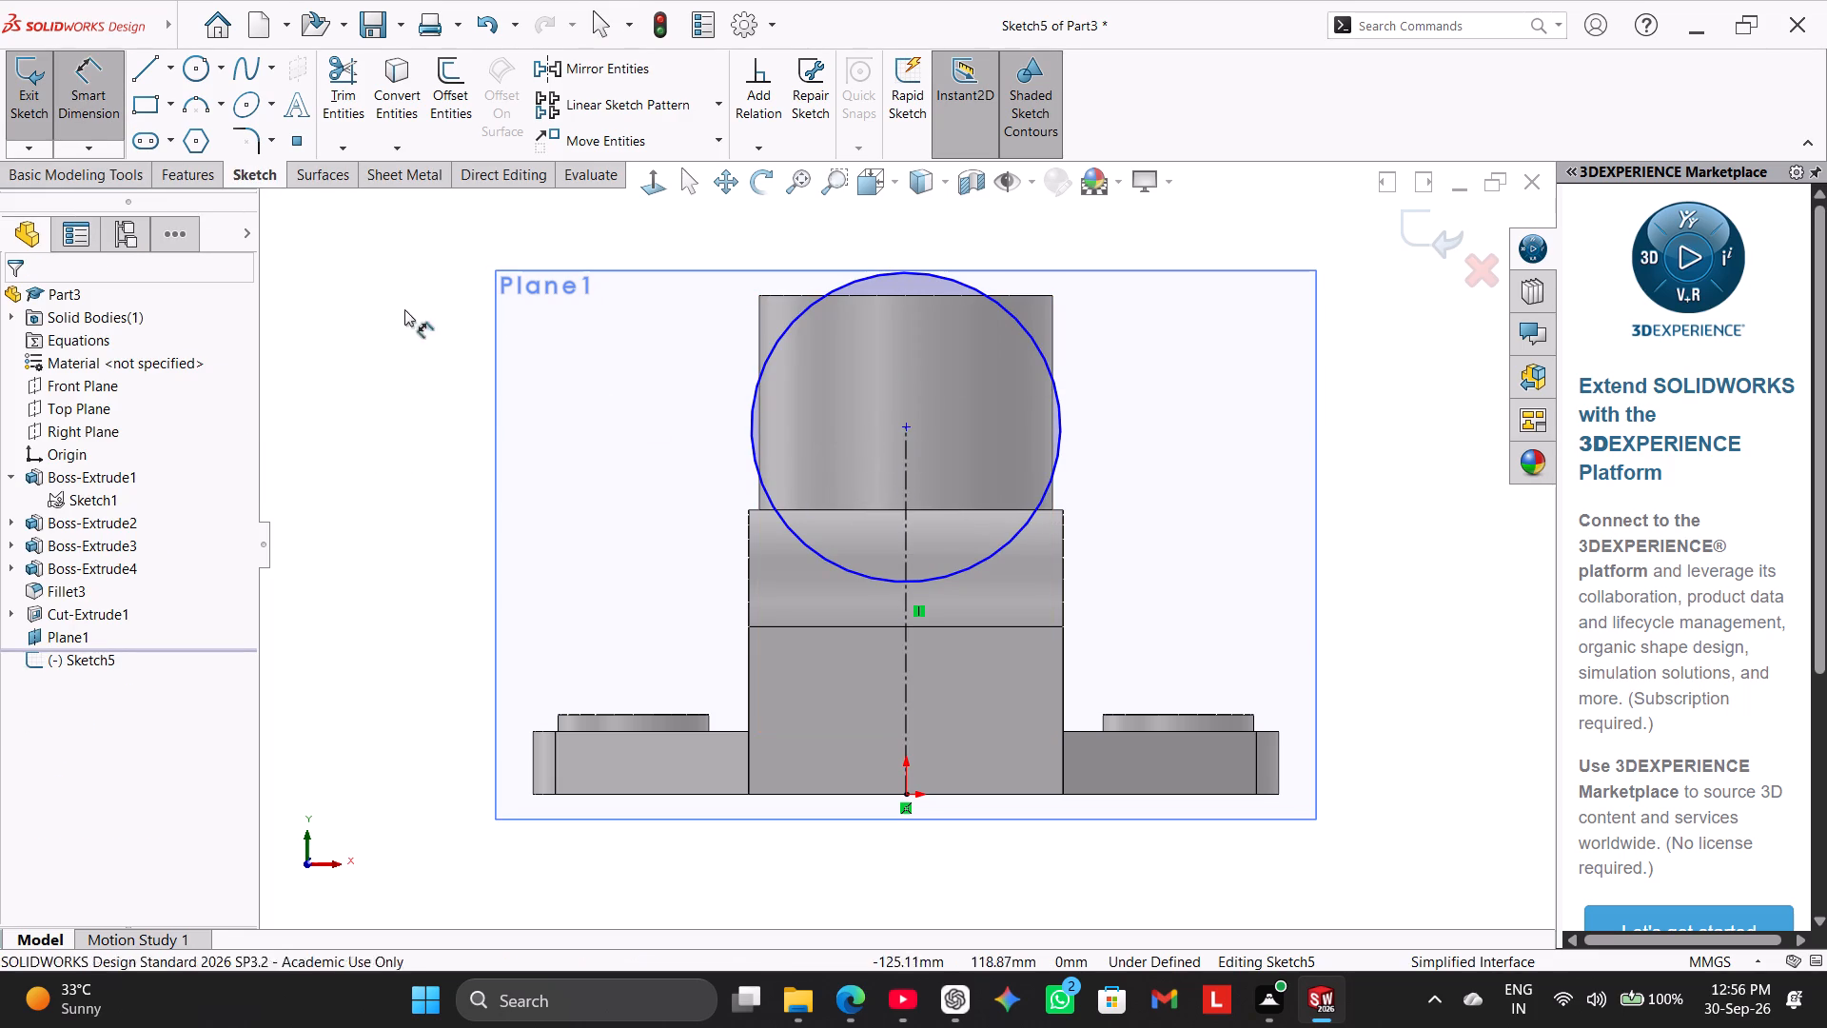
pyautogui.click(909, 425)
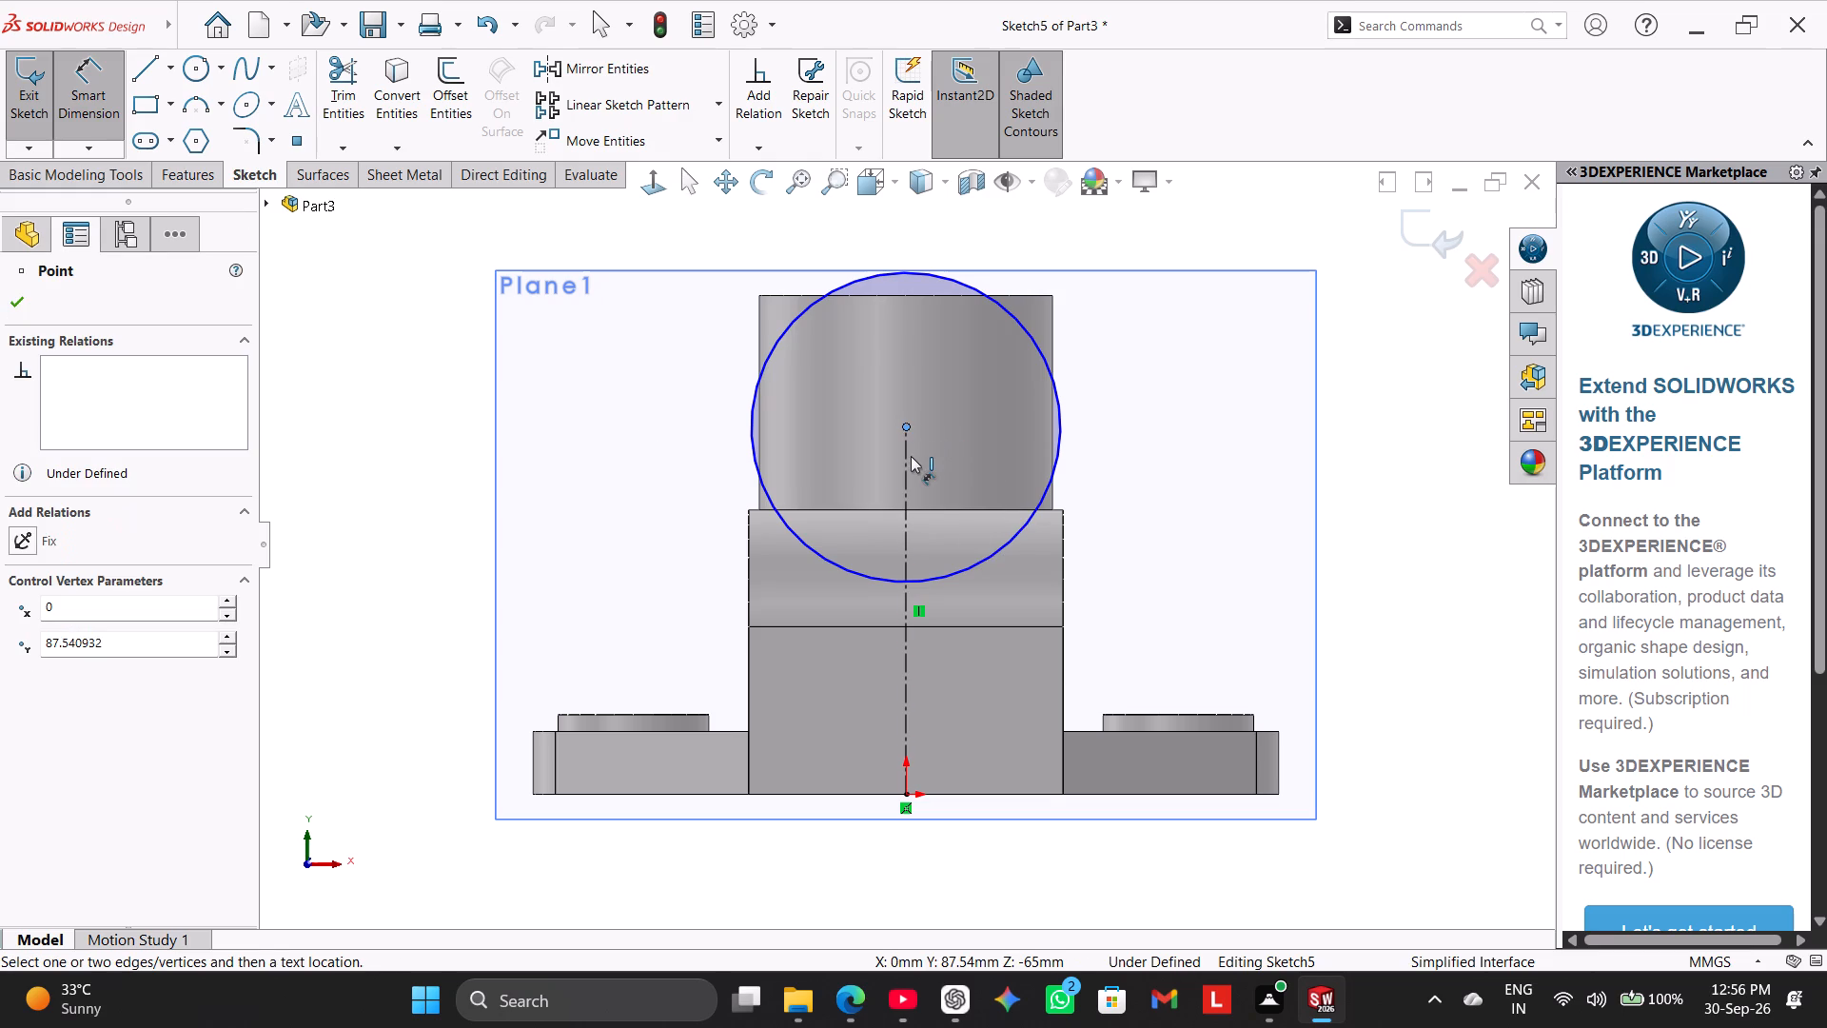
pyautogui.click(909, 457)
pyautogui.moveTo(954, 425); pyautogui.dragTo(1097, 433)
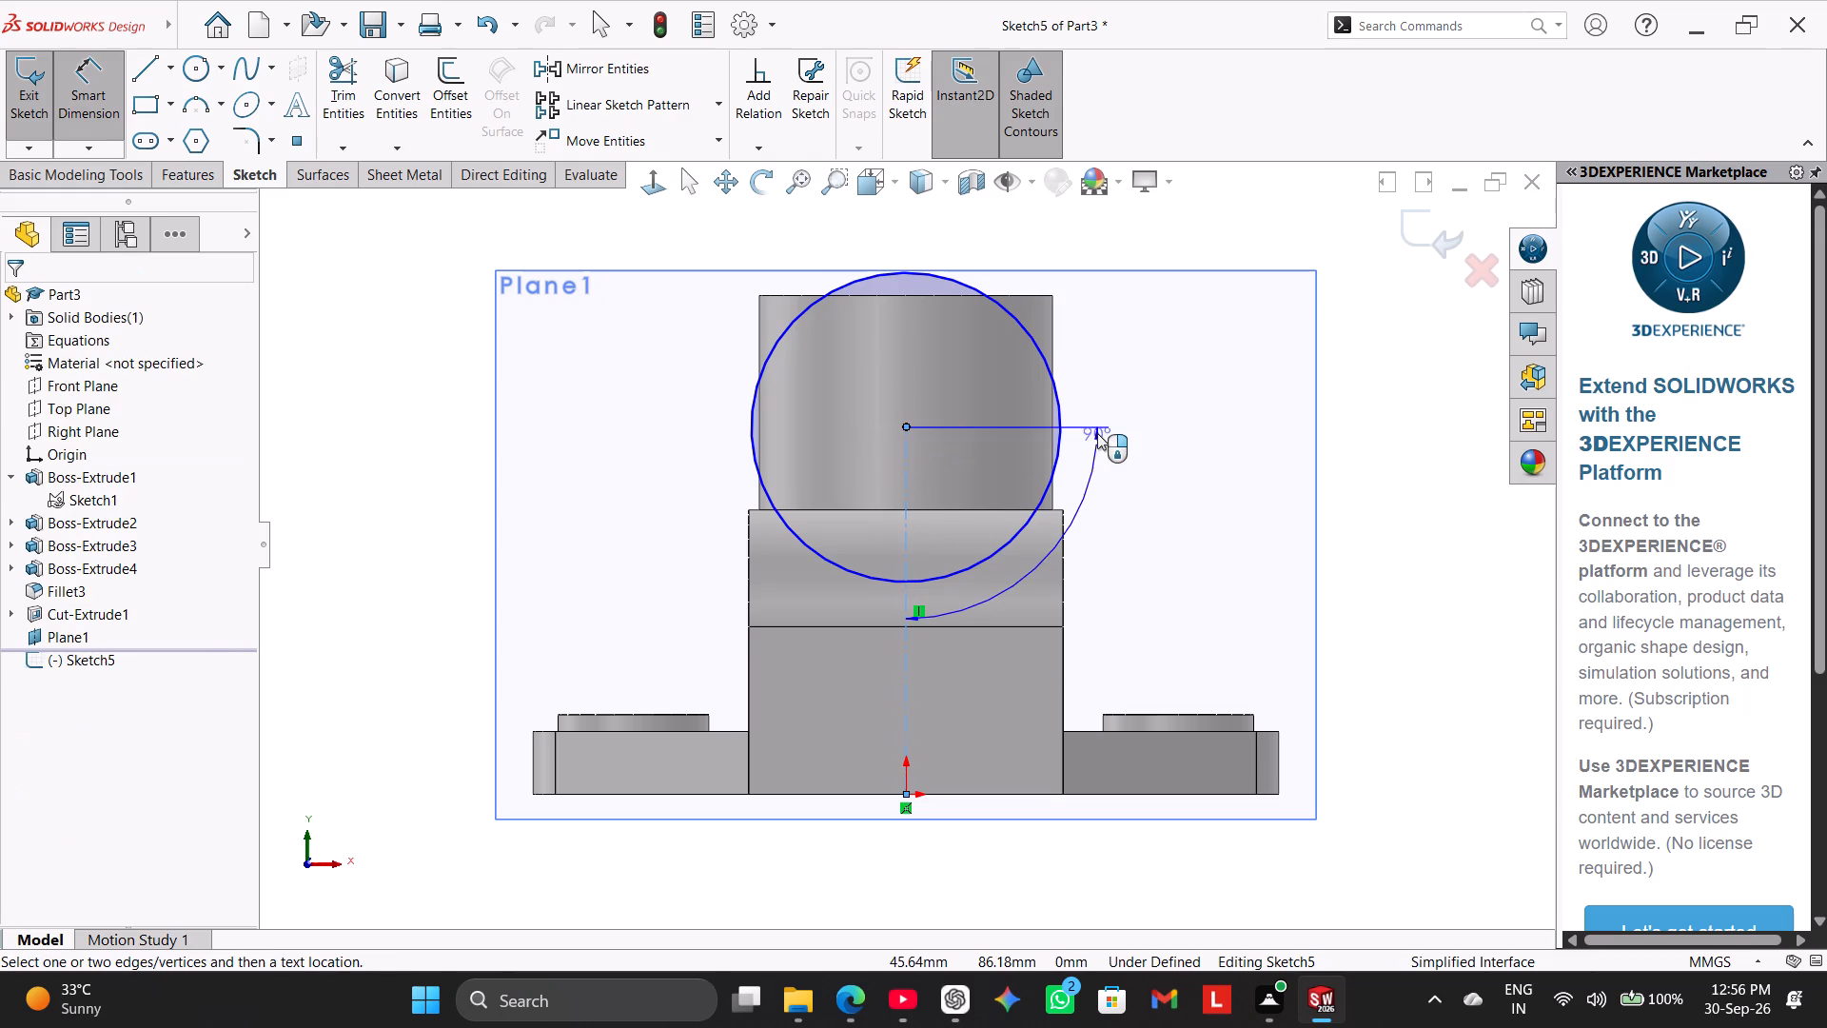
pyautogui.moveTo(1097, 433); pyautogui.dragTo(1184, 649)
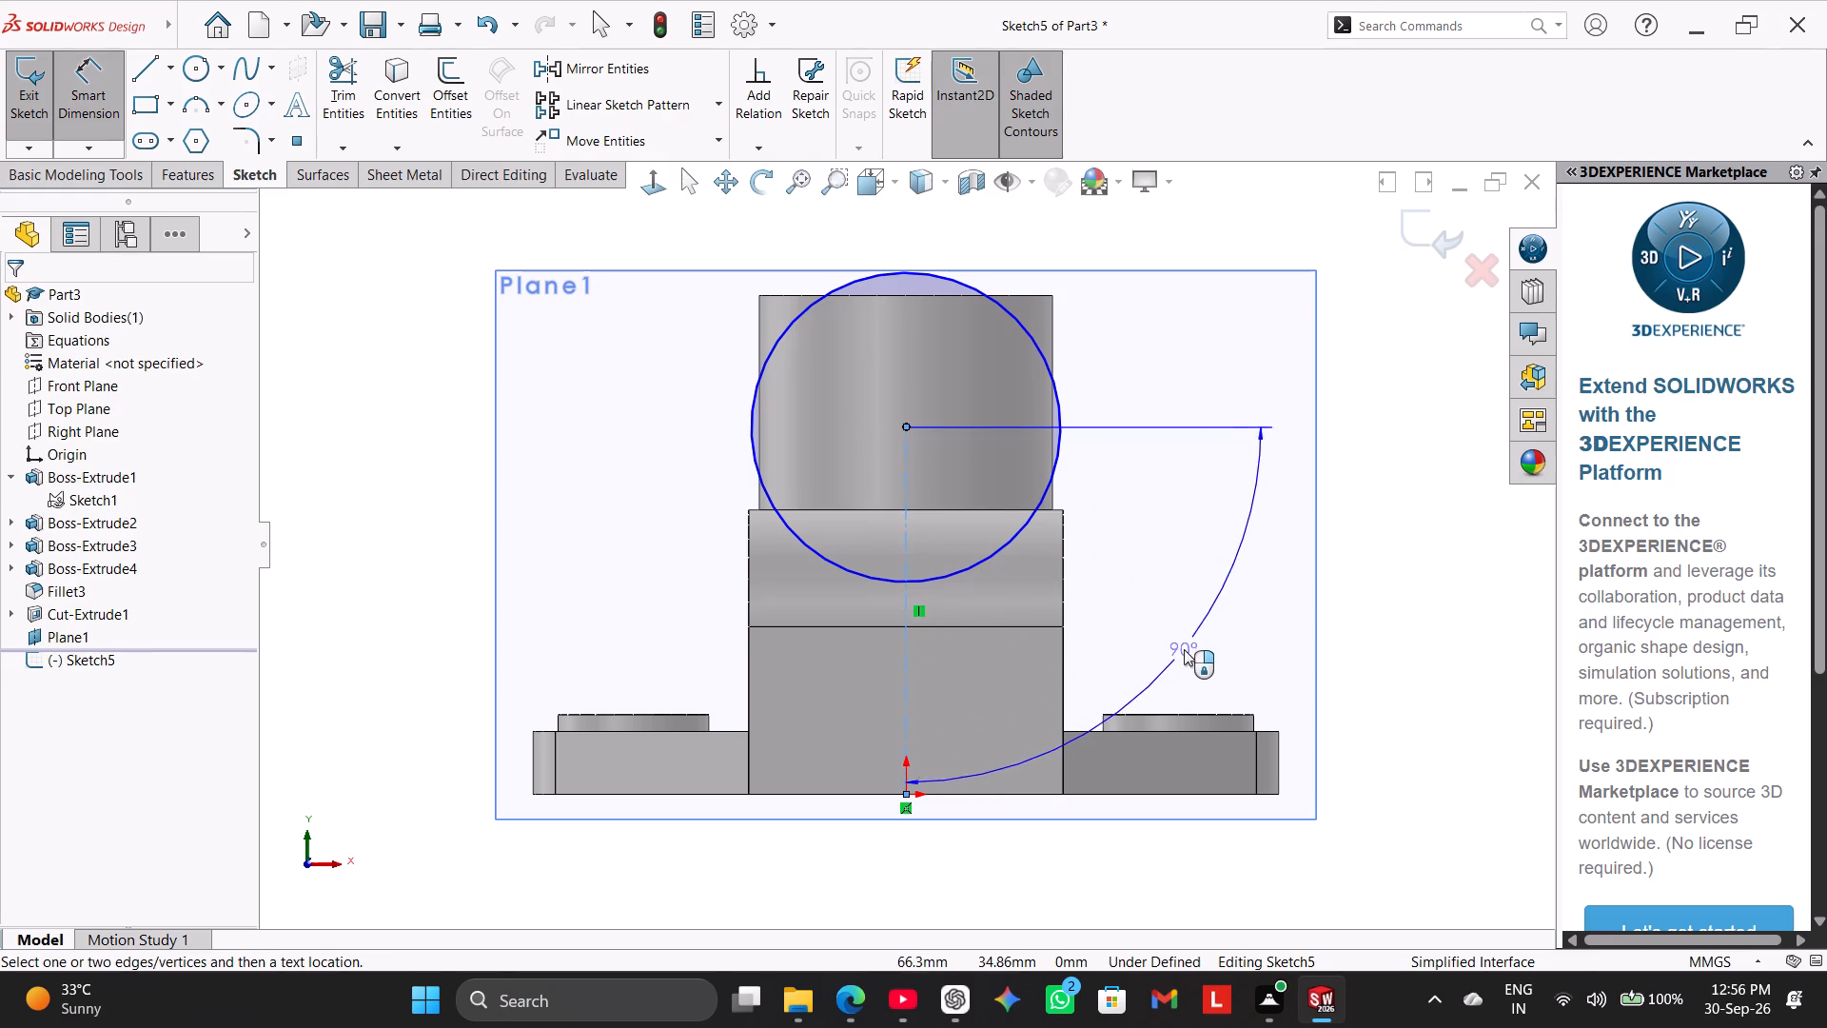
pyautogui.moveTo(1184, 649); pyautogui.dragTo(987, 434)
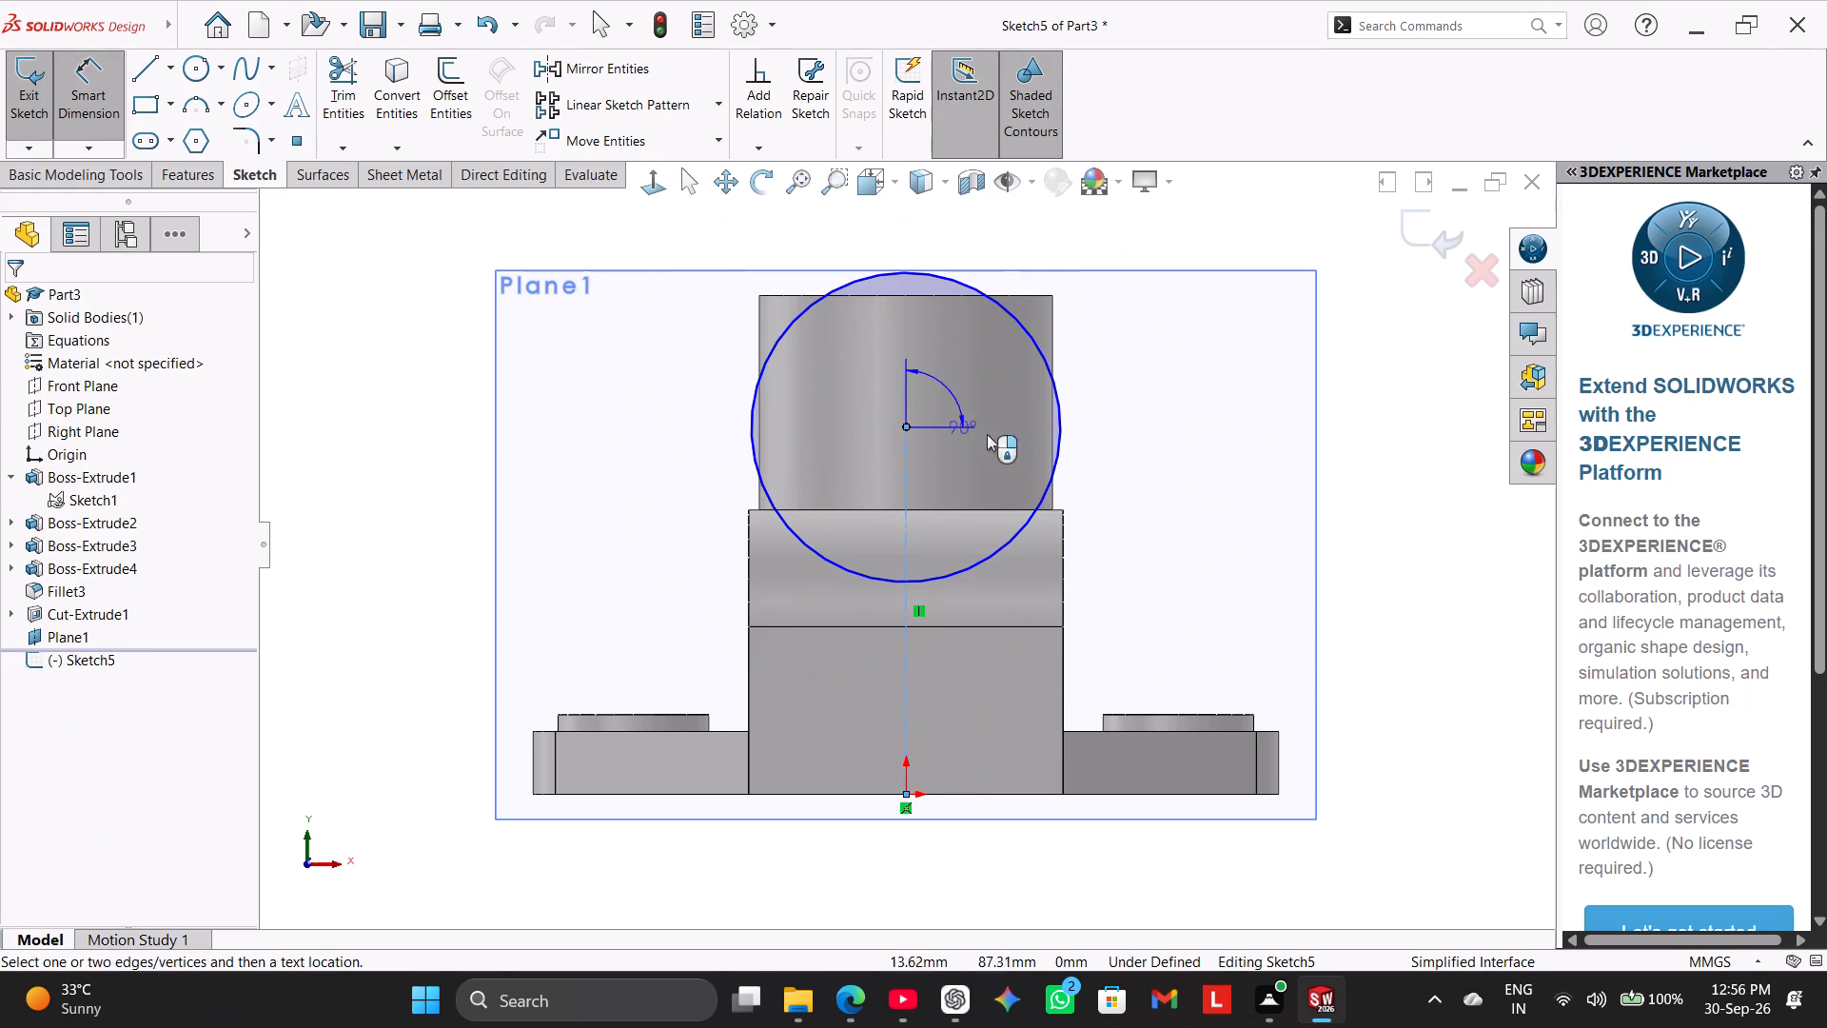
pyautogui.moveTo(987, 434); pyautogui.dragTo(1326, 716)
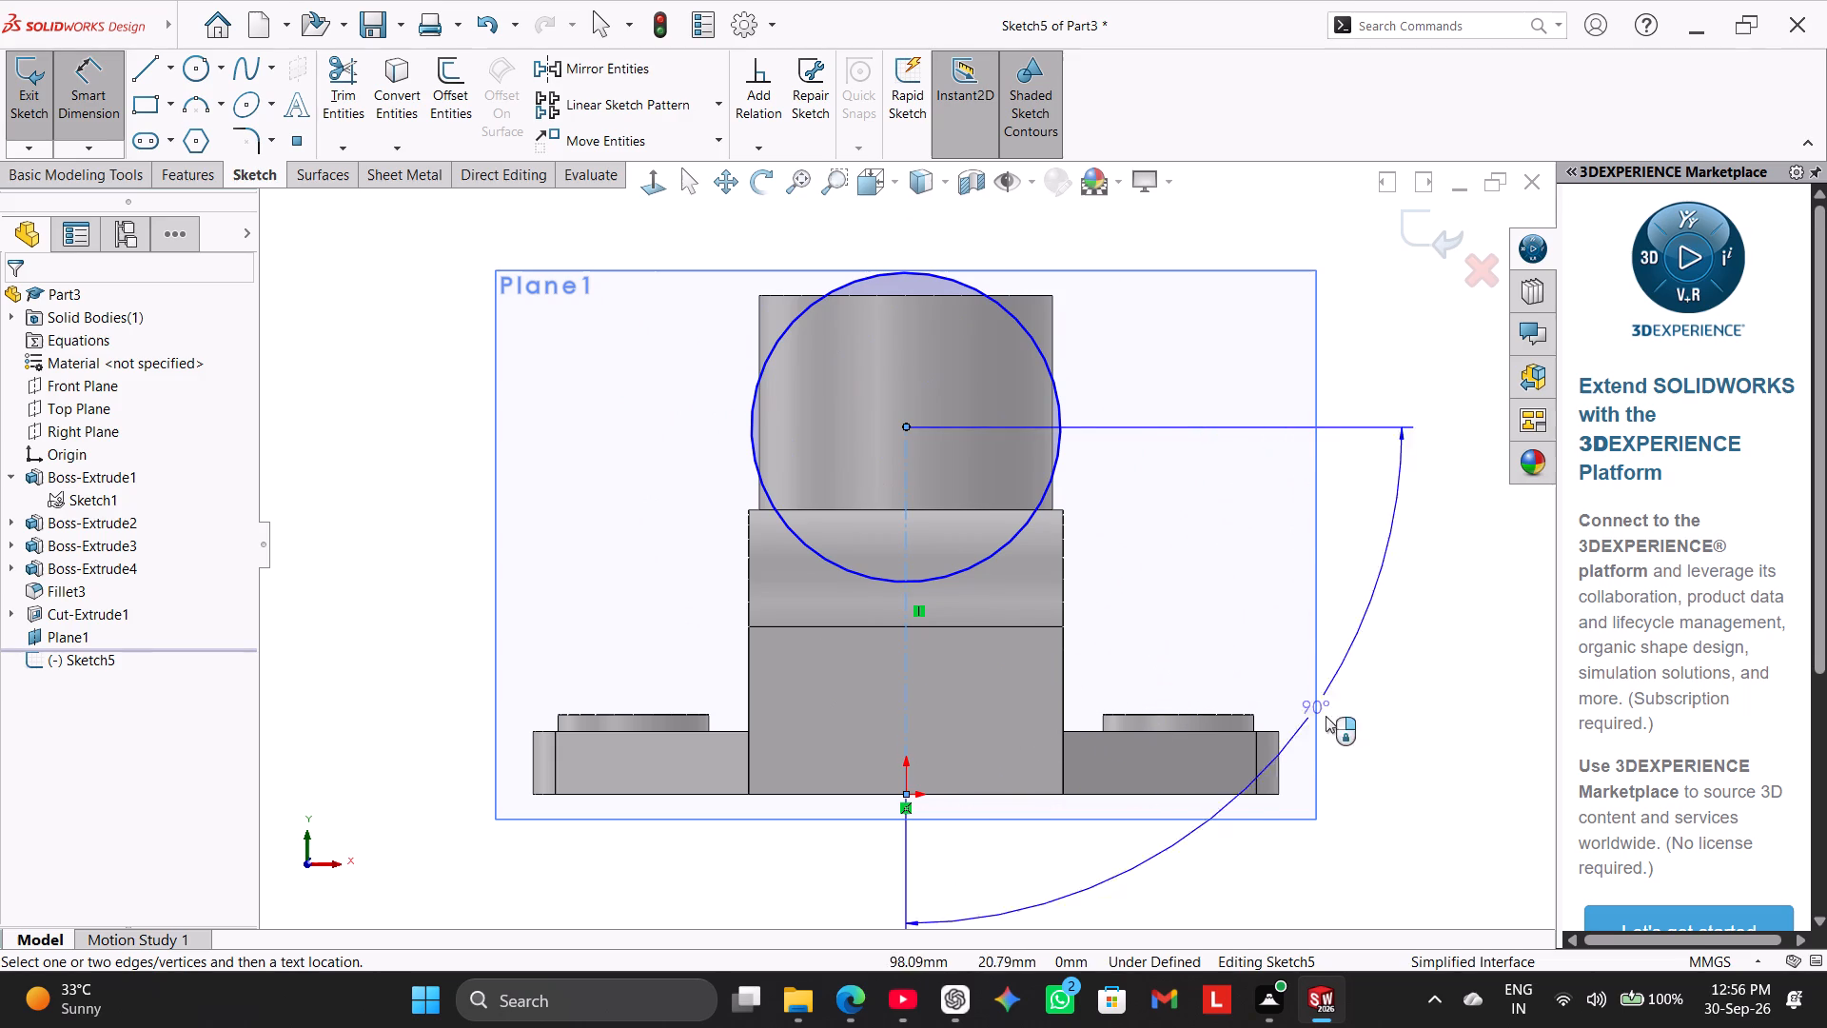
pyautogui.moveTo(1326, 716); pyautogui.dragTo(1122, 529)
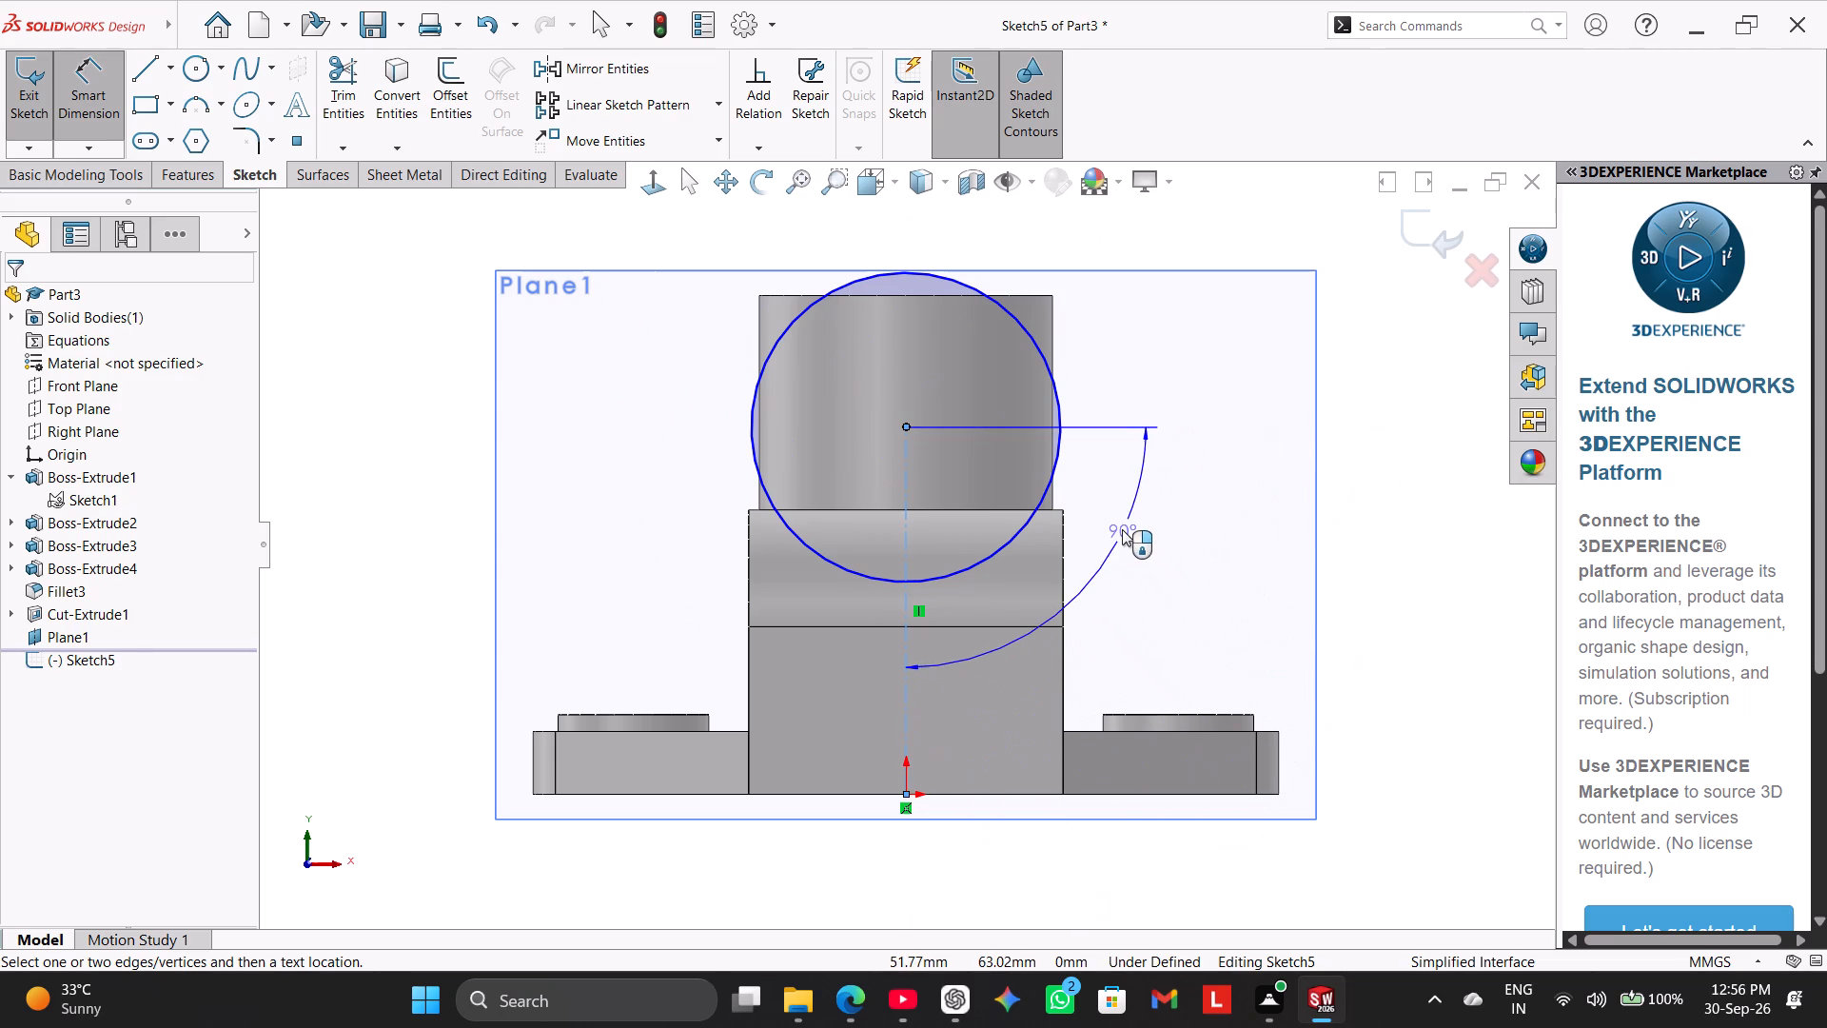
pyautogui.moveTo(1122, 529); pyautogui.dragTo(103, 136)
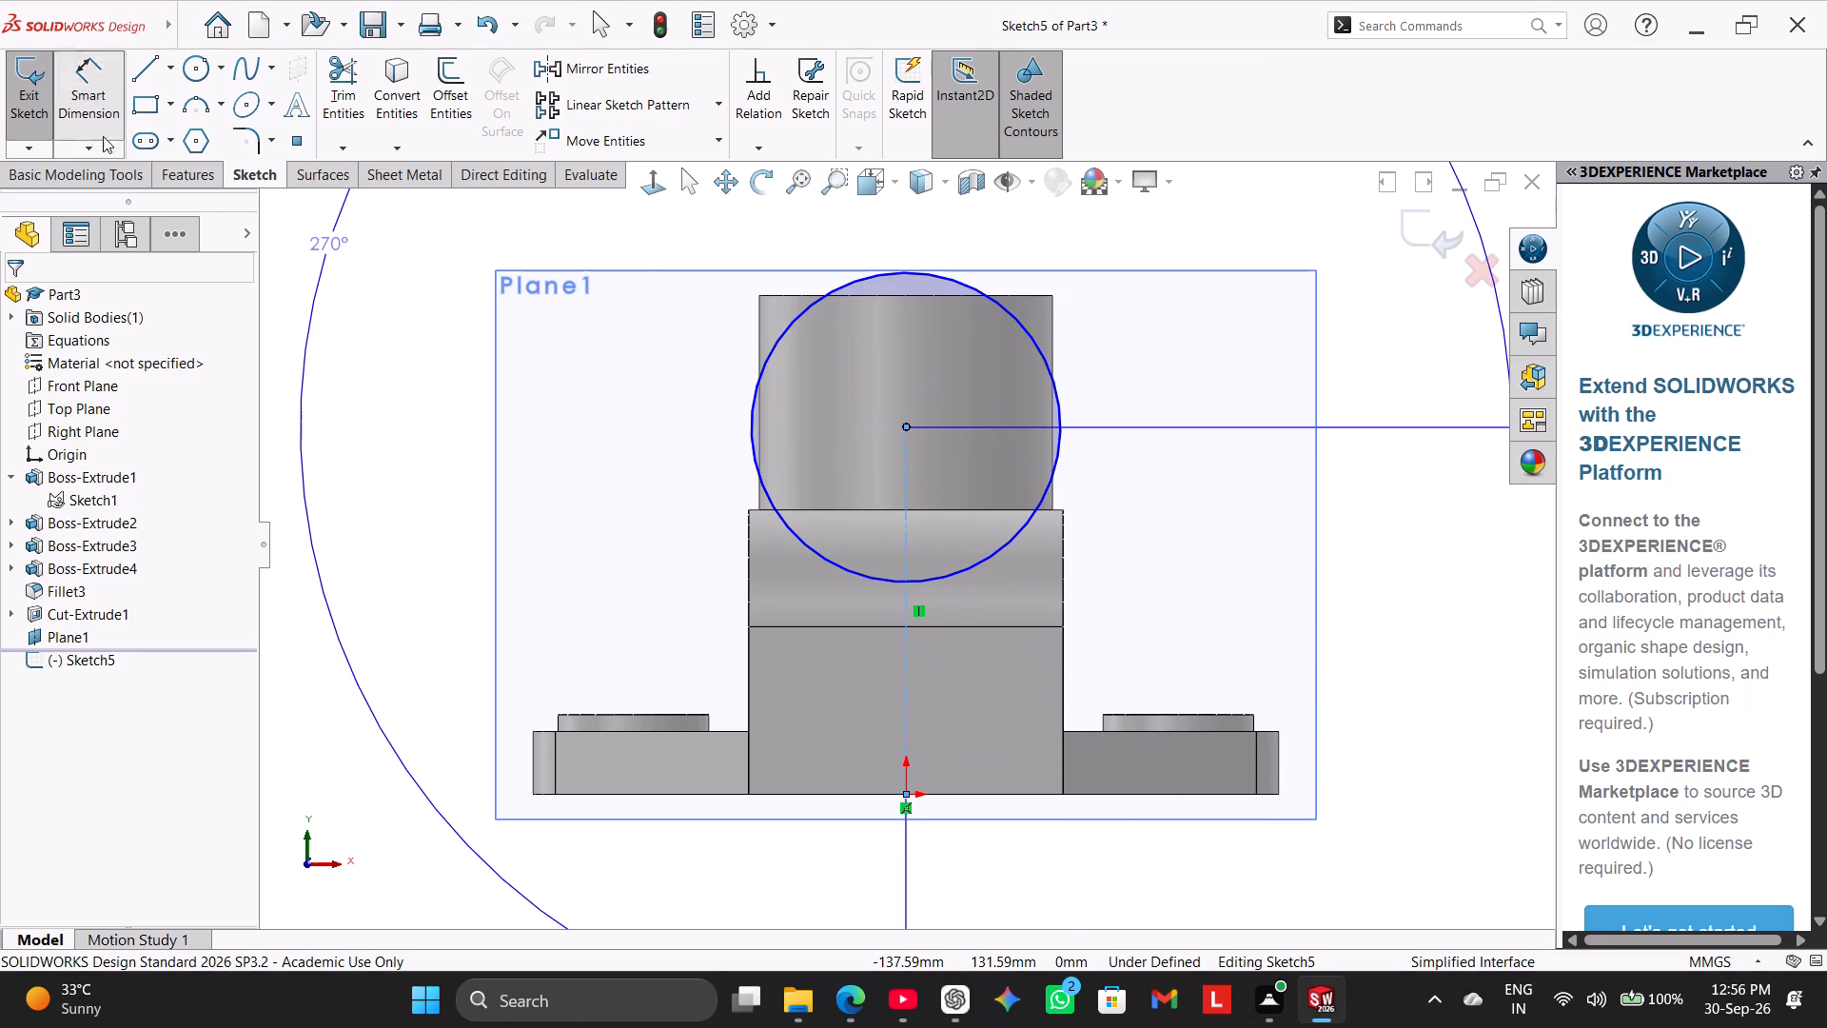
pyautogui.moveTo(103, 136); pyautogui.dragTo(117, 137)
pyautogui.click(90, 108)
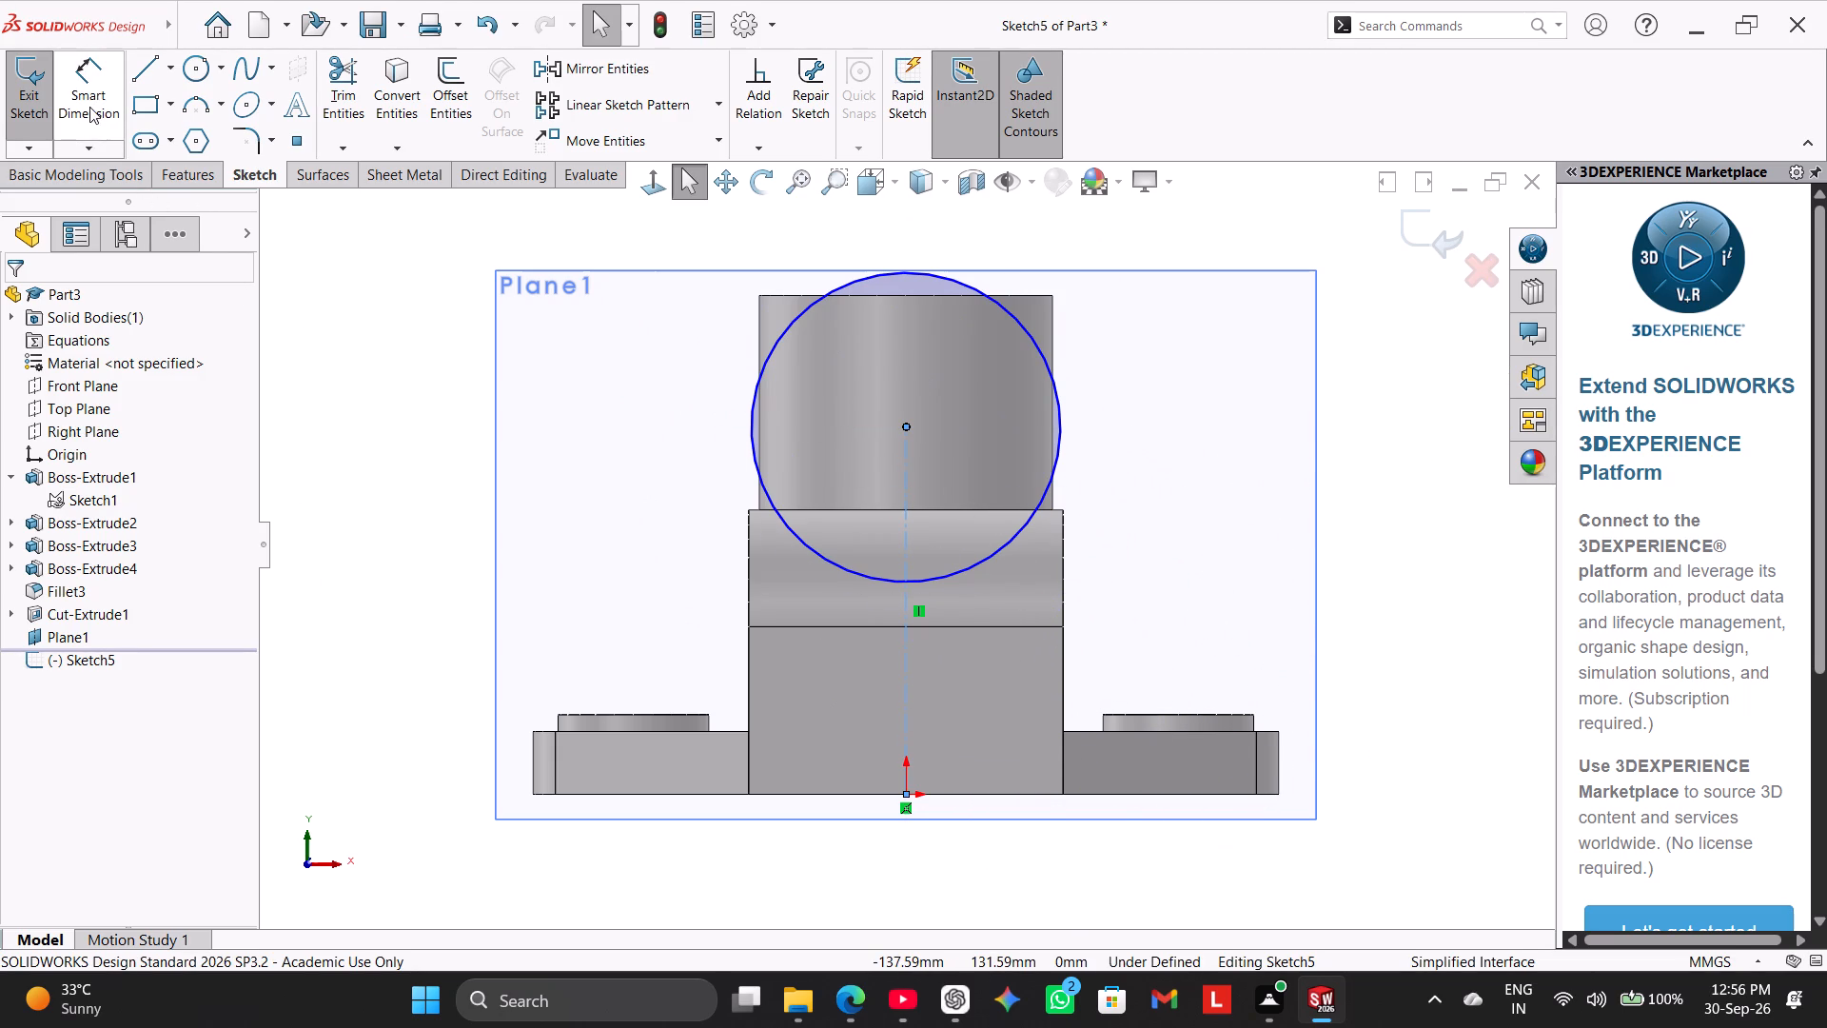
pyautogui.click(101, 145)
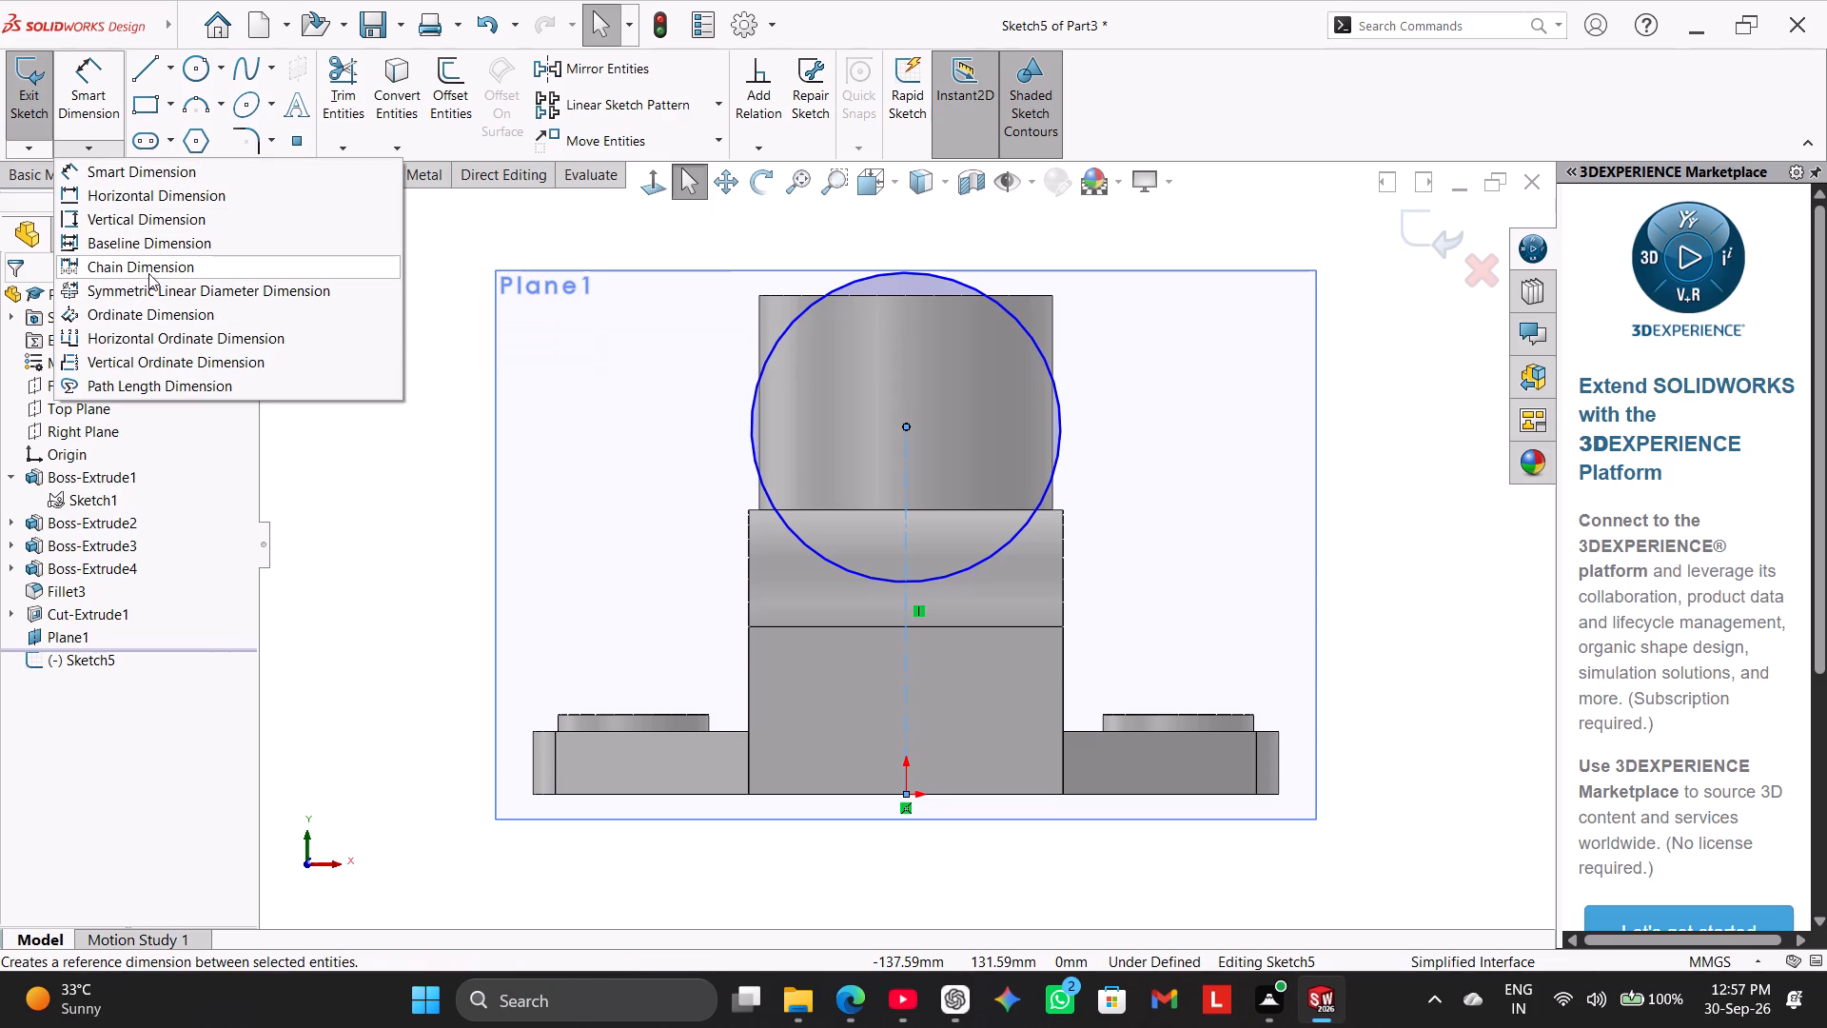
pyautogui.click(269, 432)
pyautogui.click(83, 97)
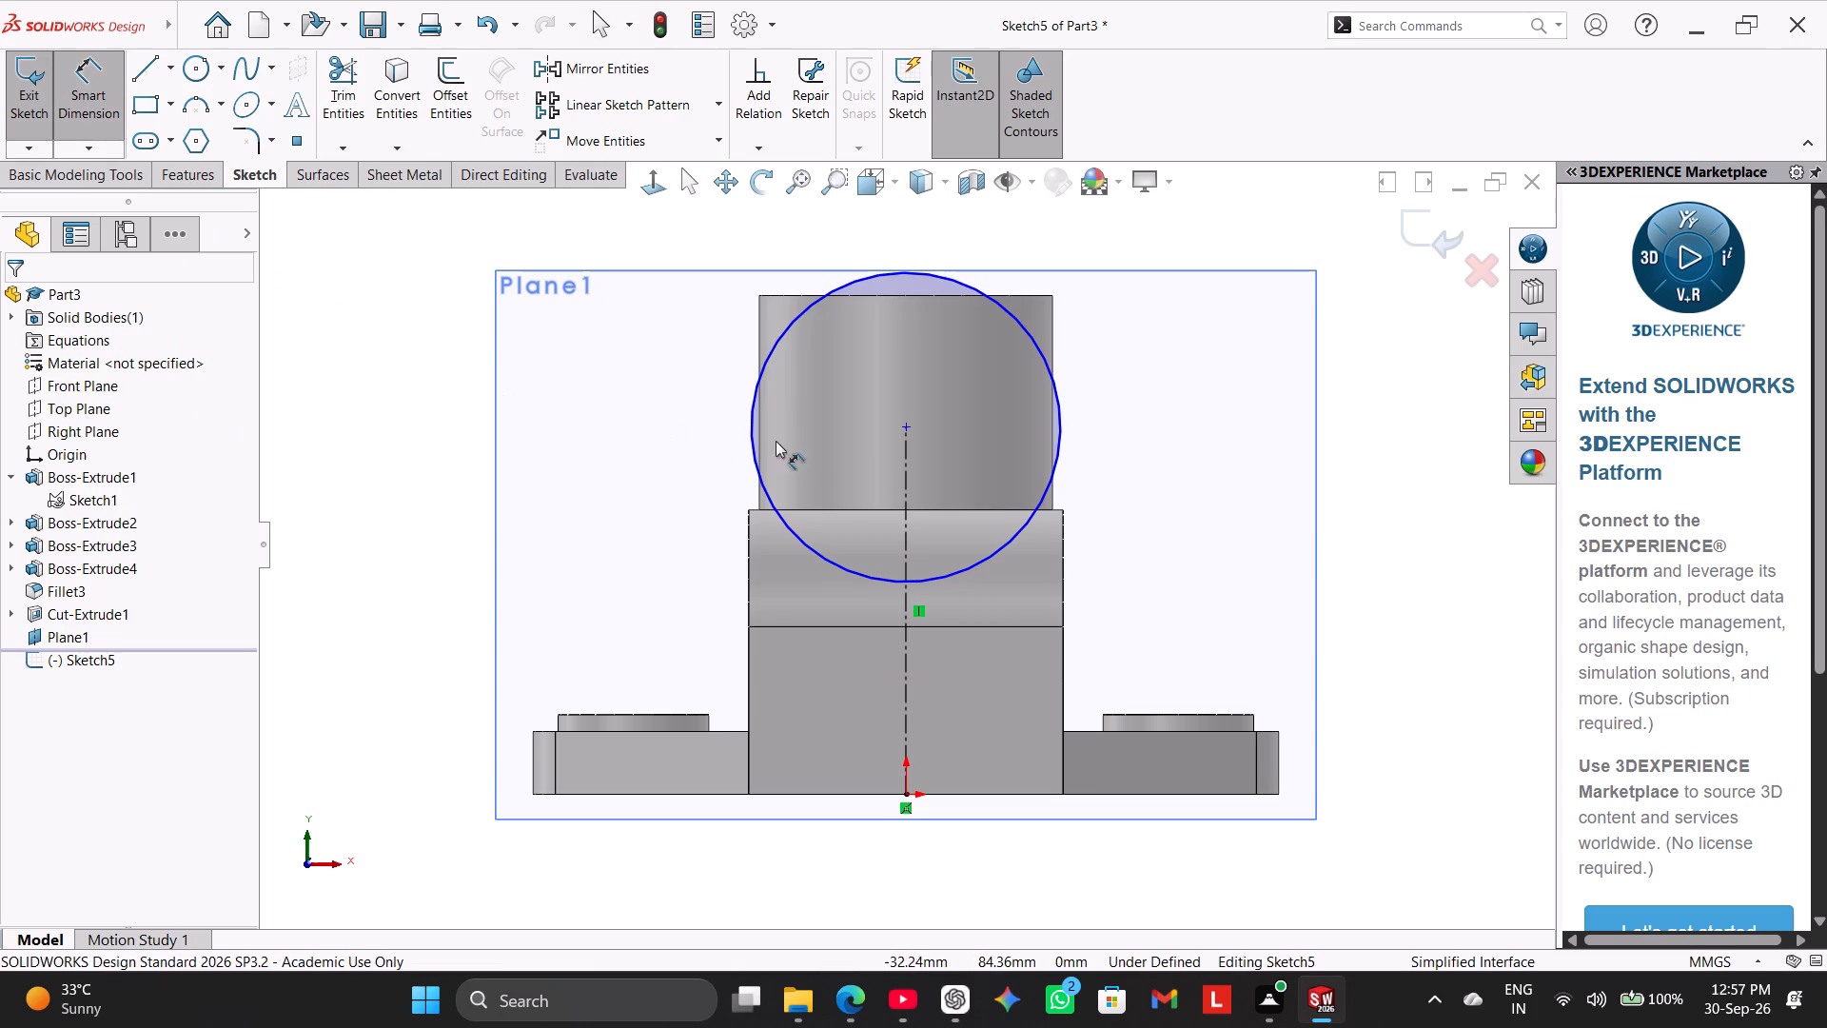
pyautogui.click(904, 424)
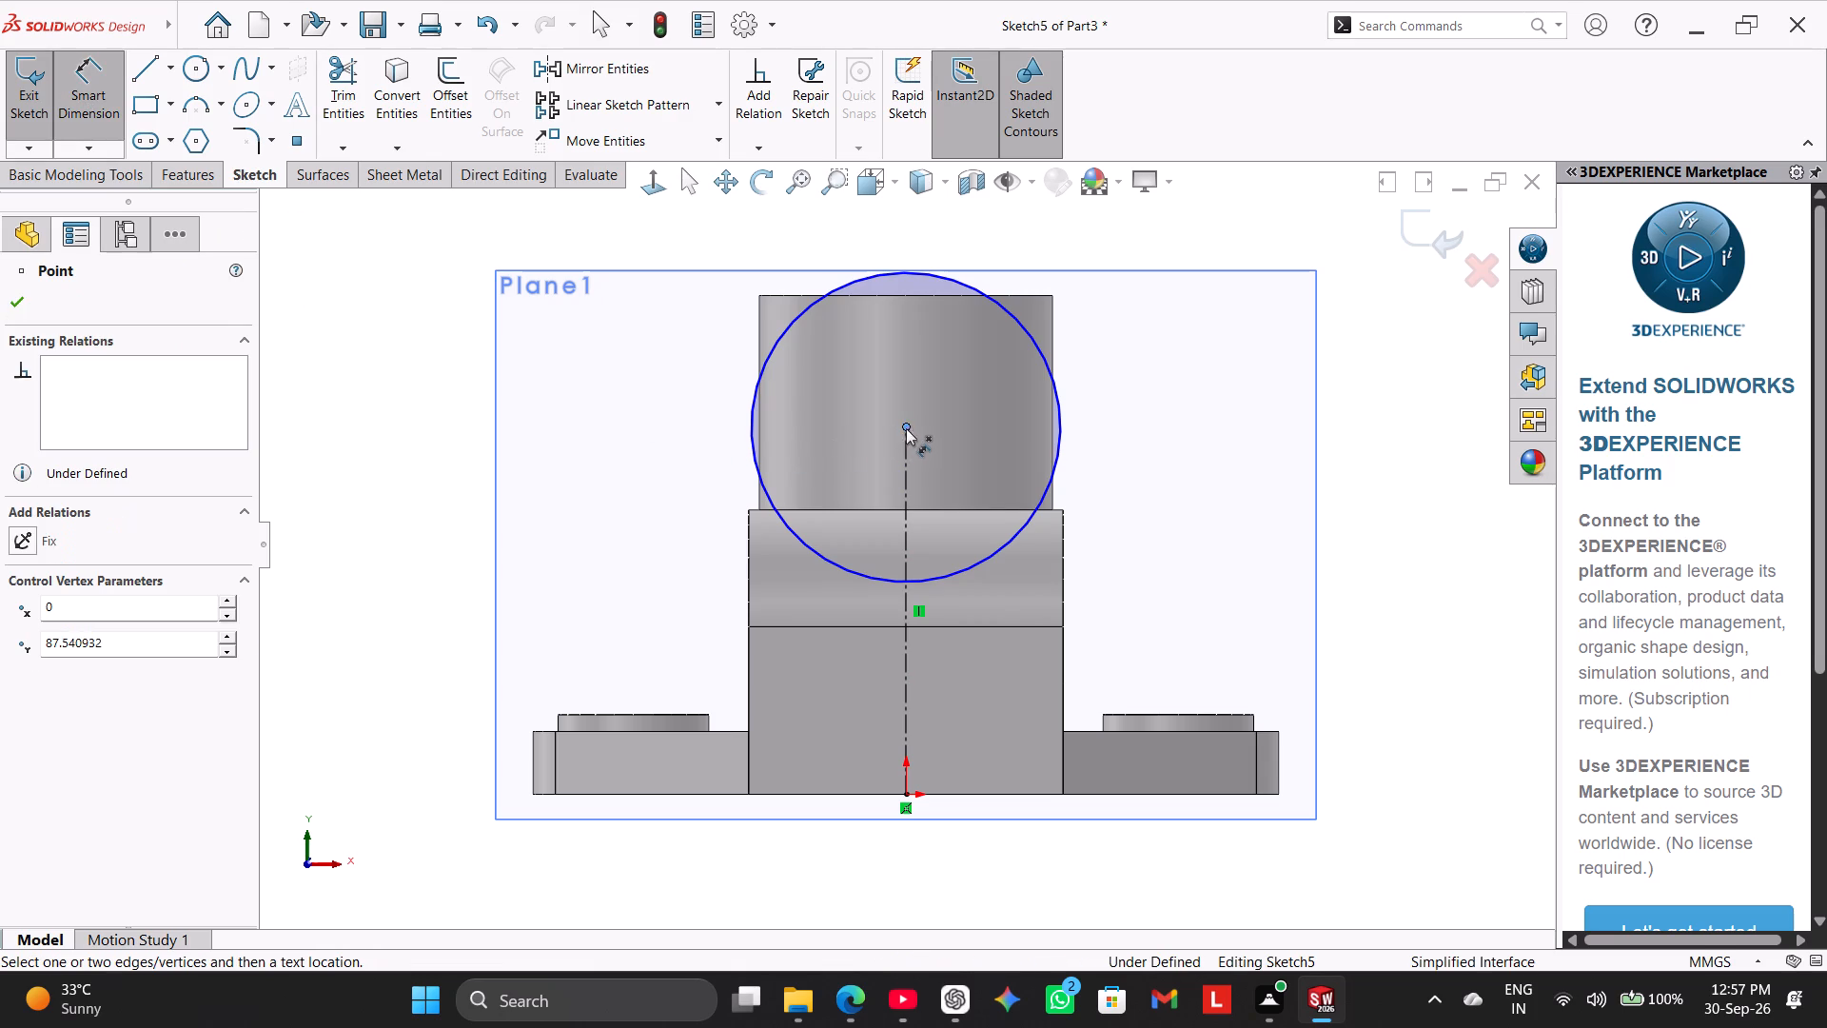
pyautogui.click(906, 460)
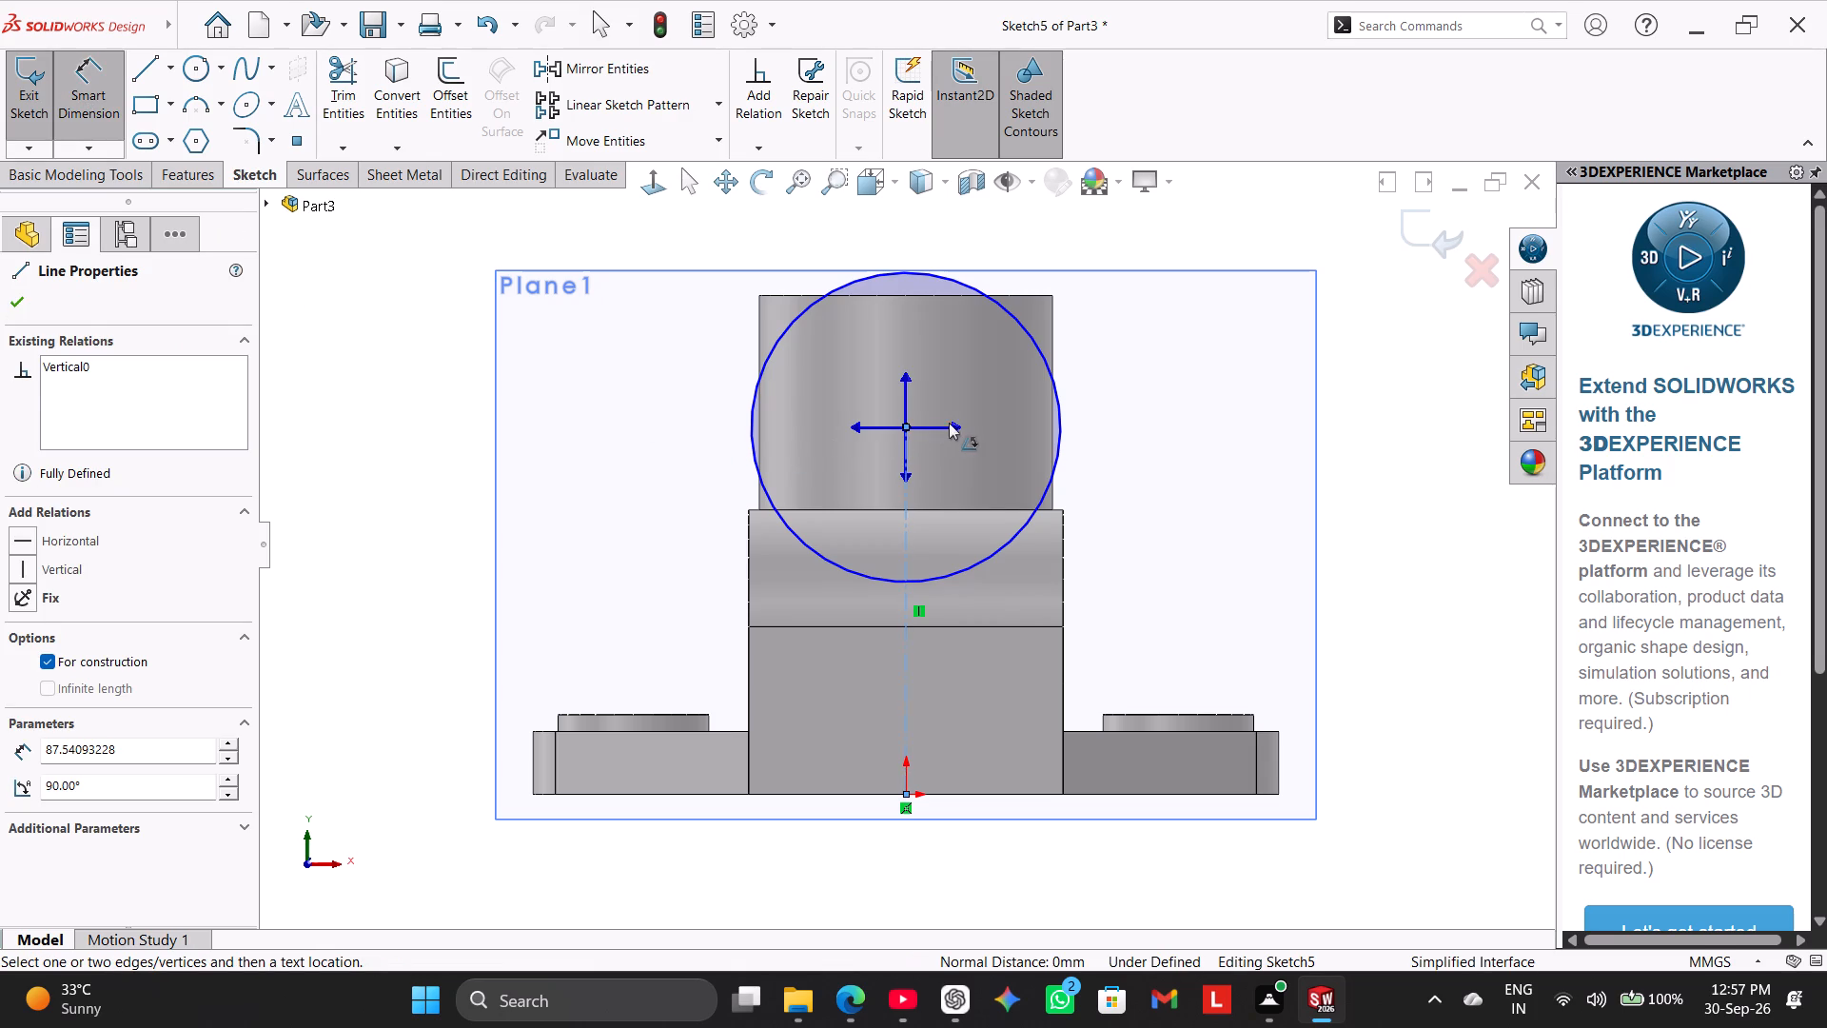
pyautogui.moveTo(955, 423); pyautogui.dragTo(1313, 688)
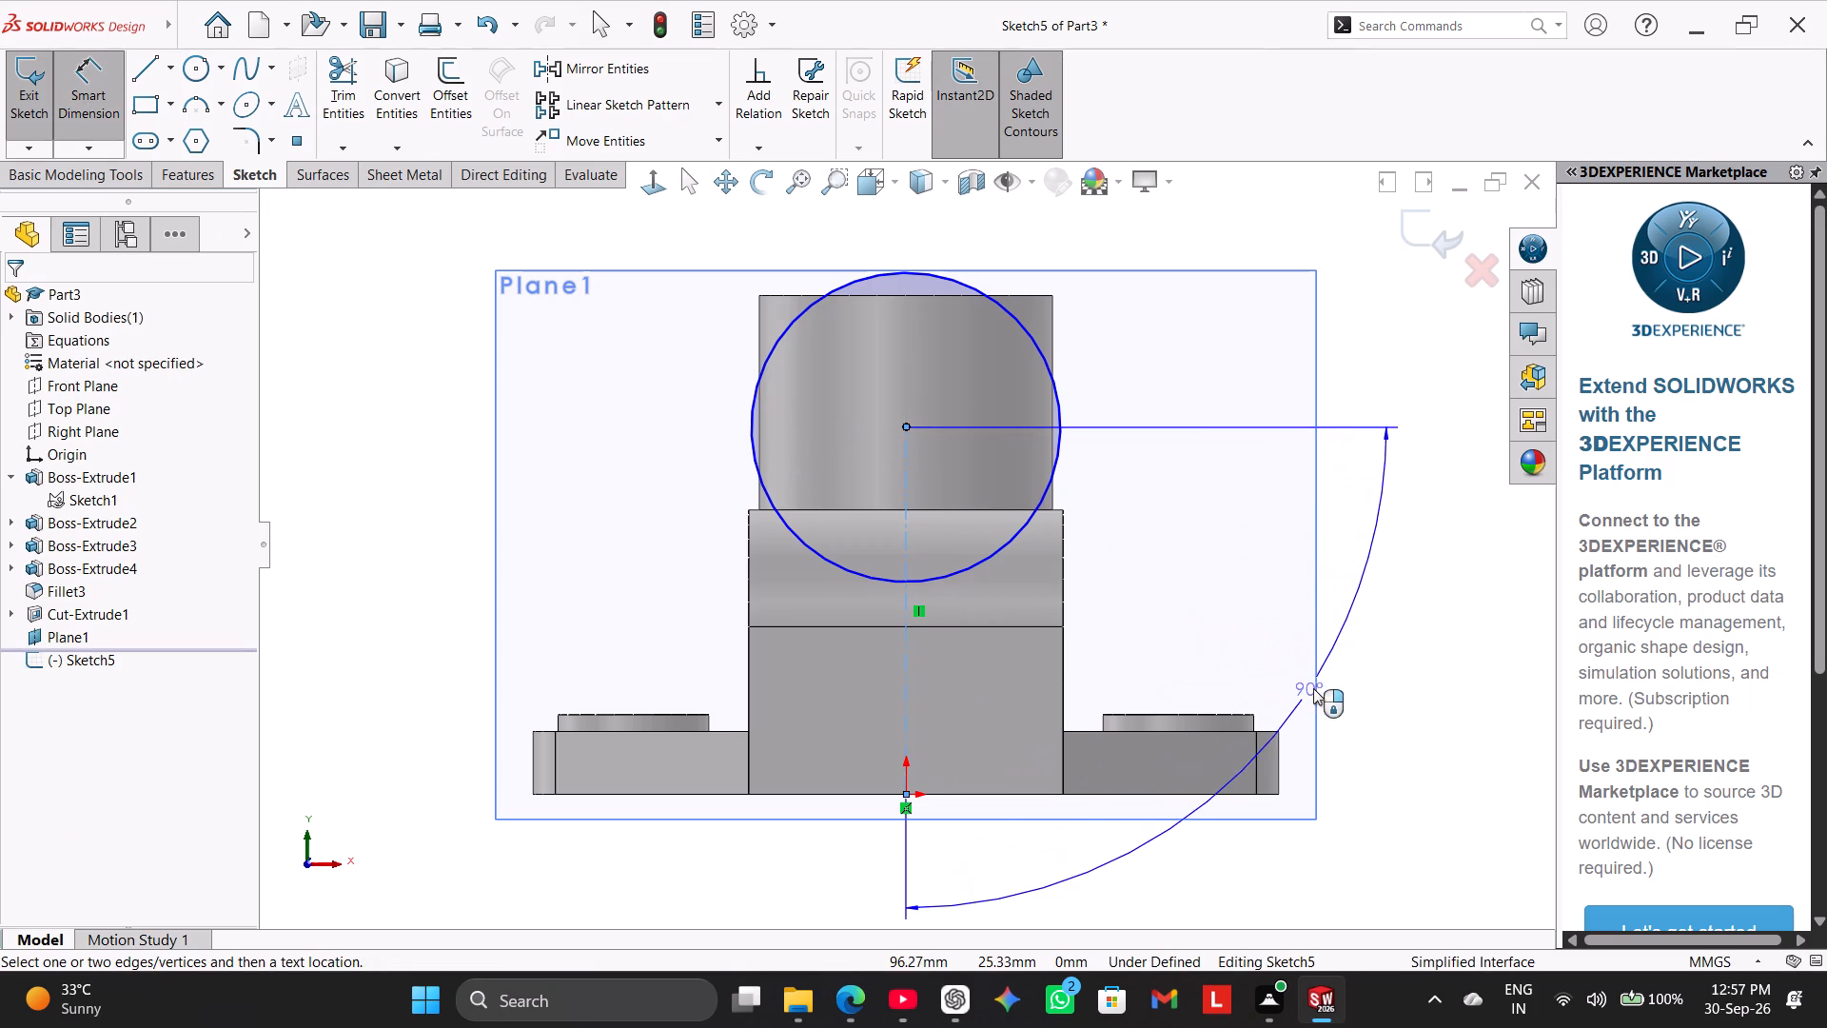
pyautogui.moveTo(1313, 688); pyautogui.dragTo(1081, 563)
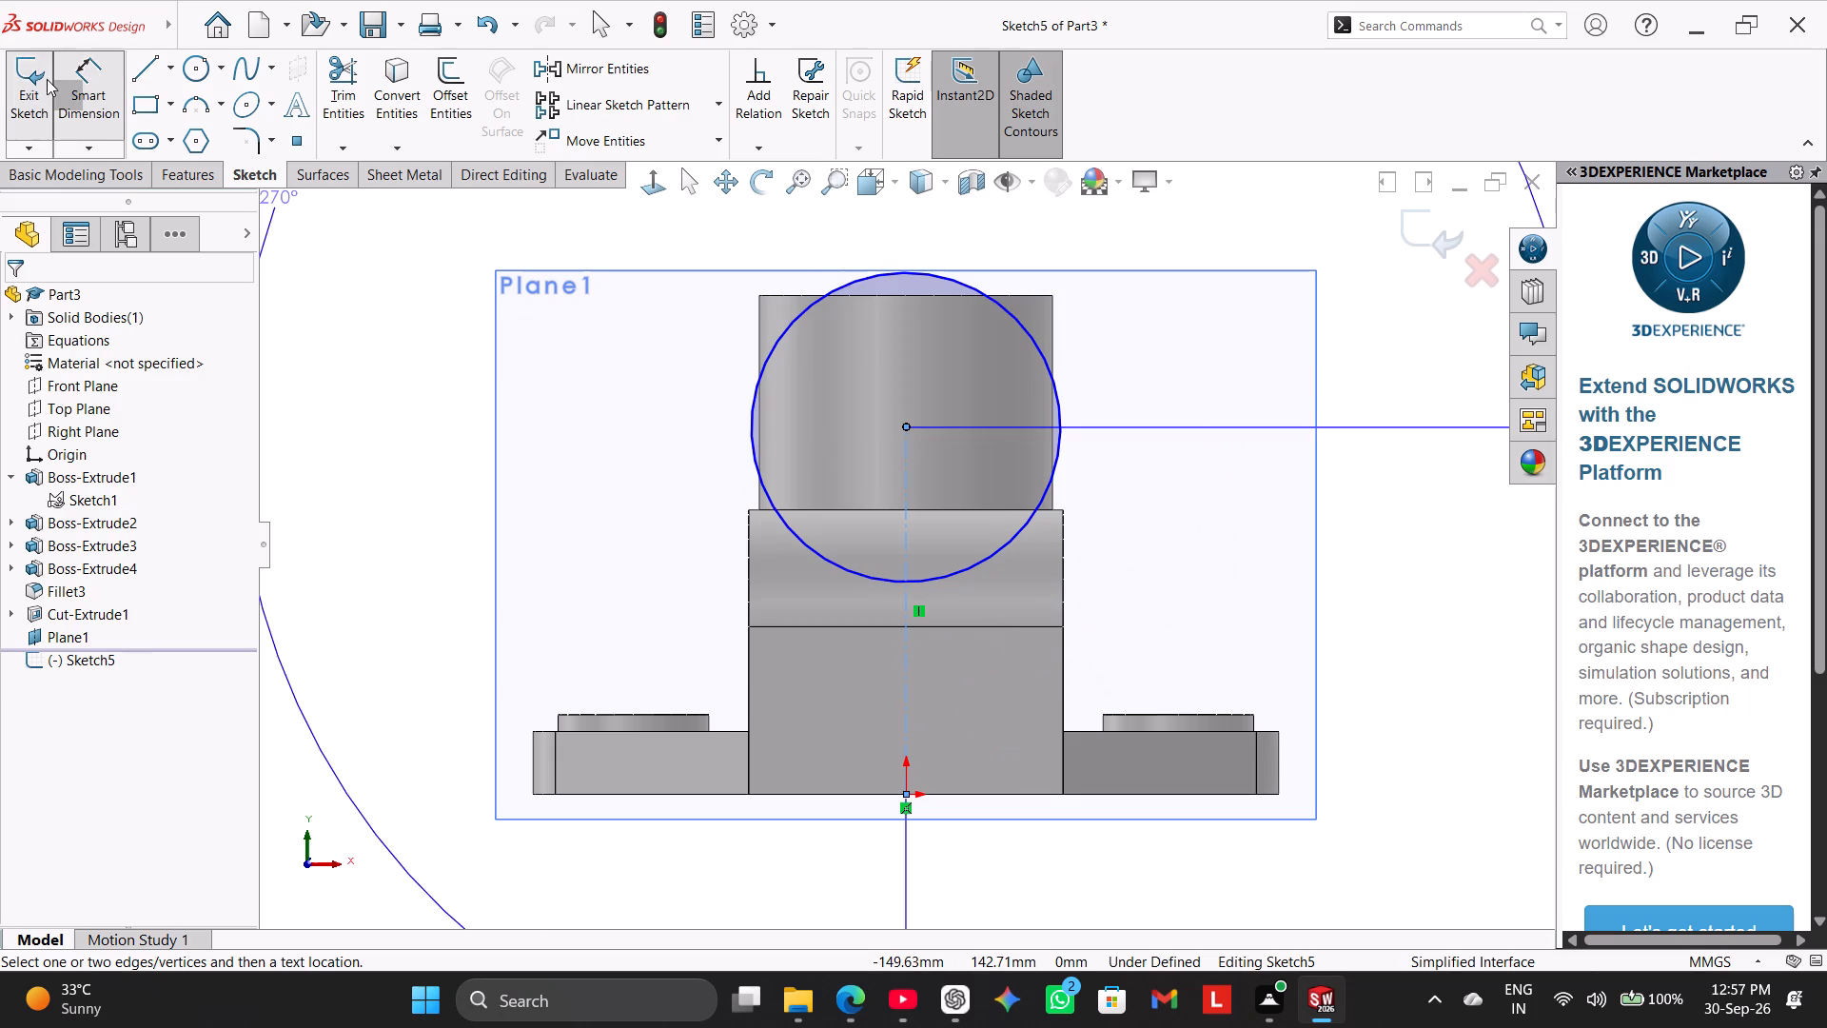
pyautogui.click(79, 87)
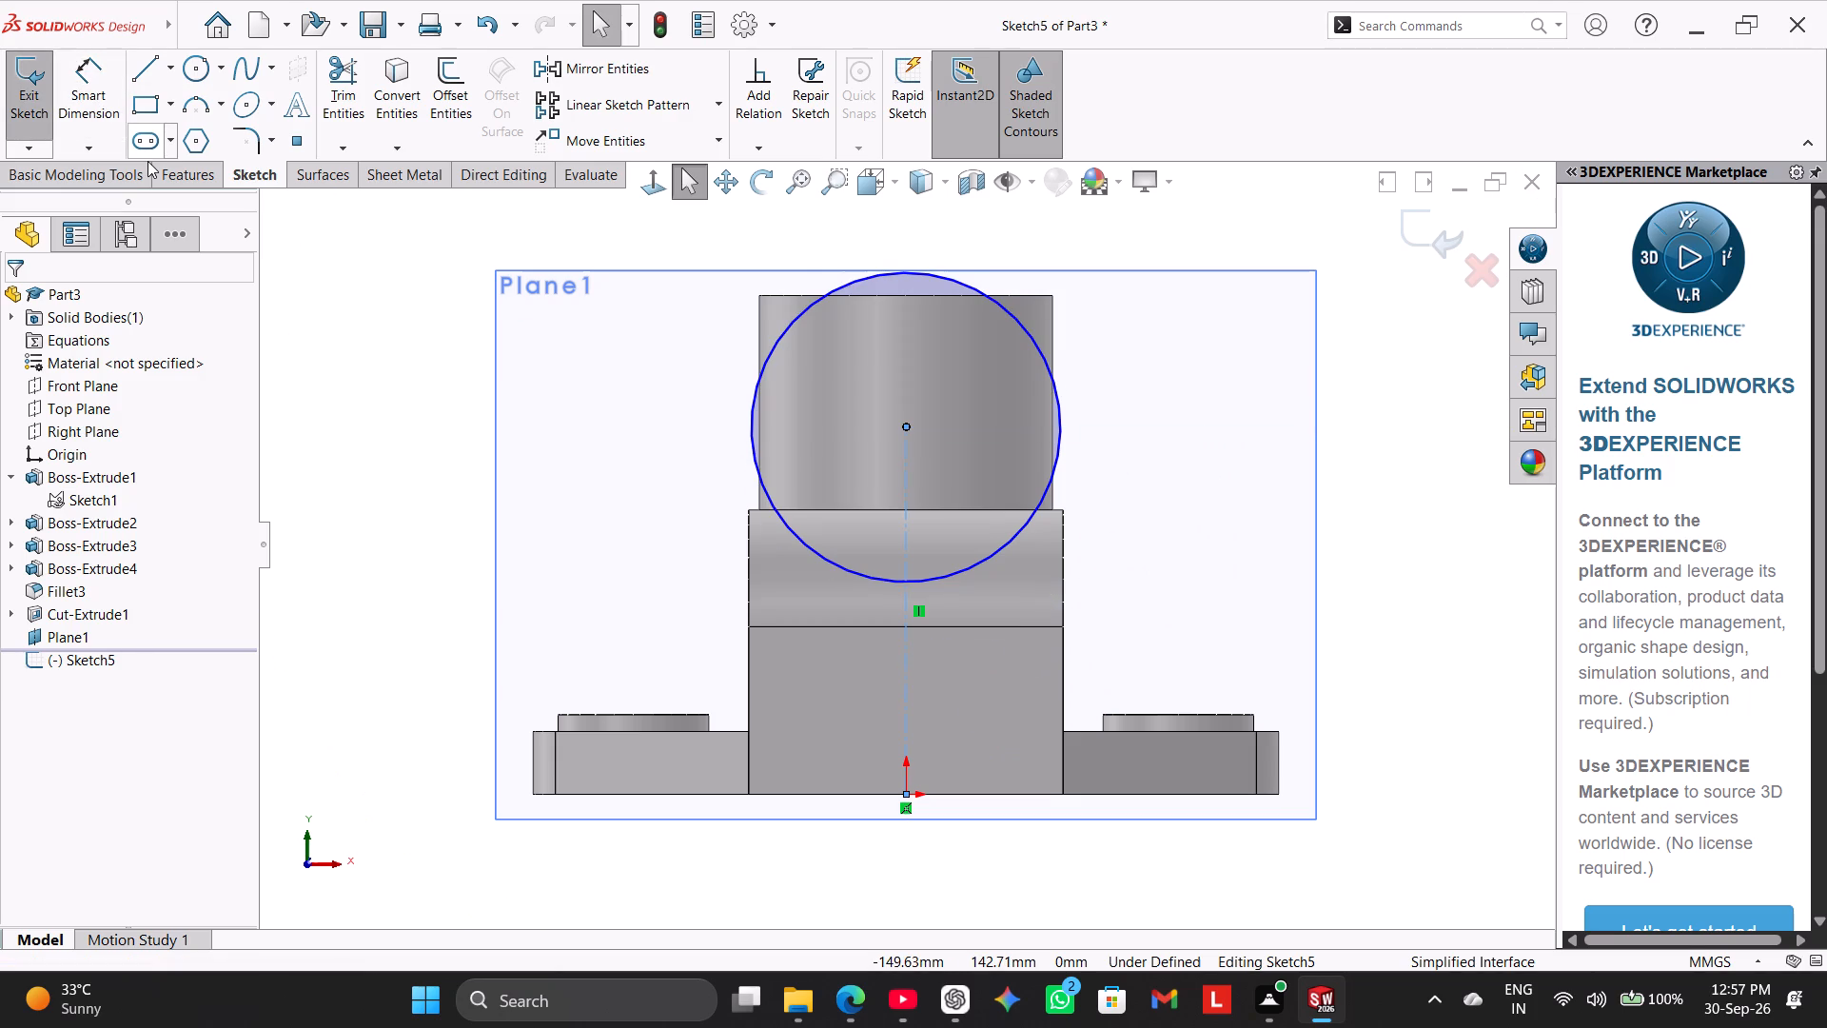
# Dimension the vertical centerline from the origin to the circle's centre and set its length to 89 mm.
pyautogui.click(93, 97)
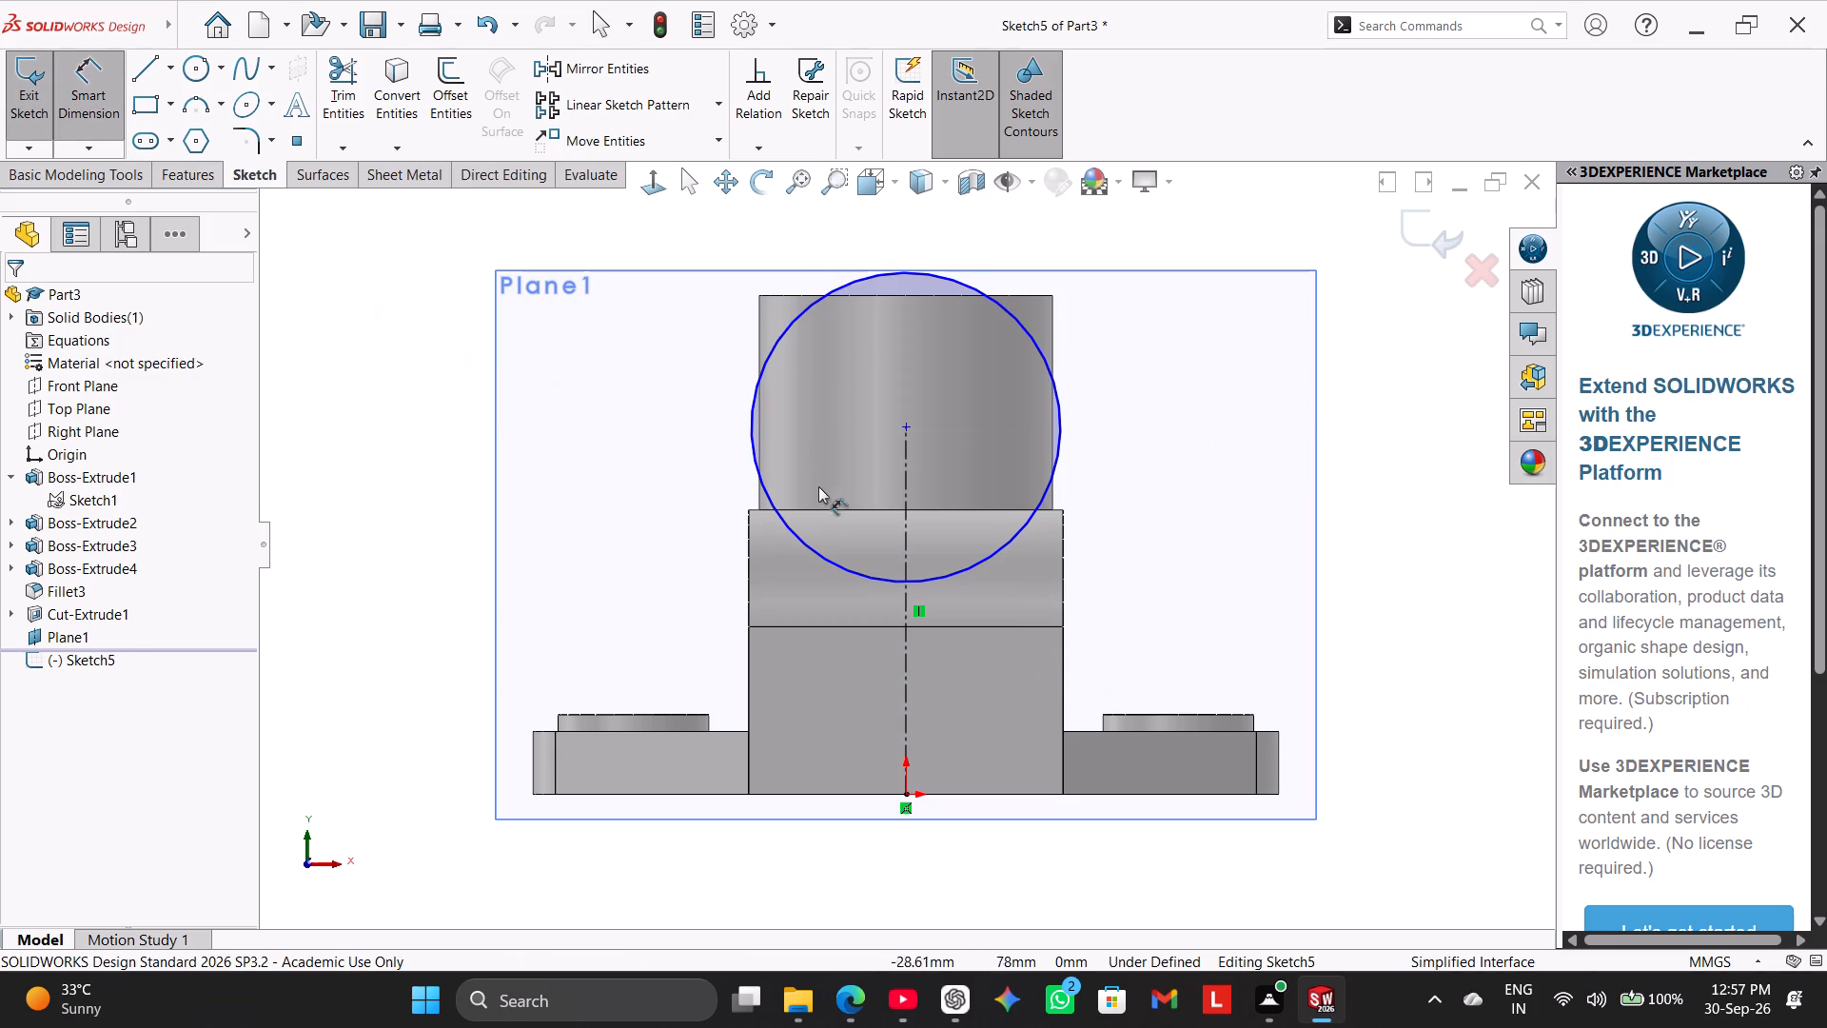
pyautogui.click(905, 524)
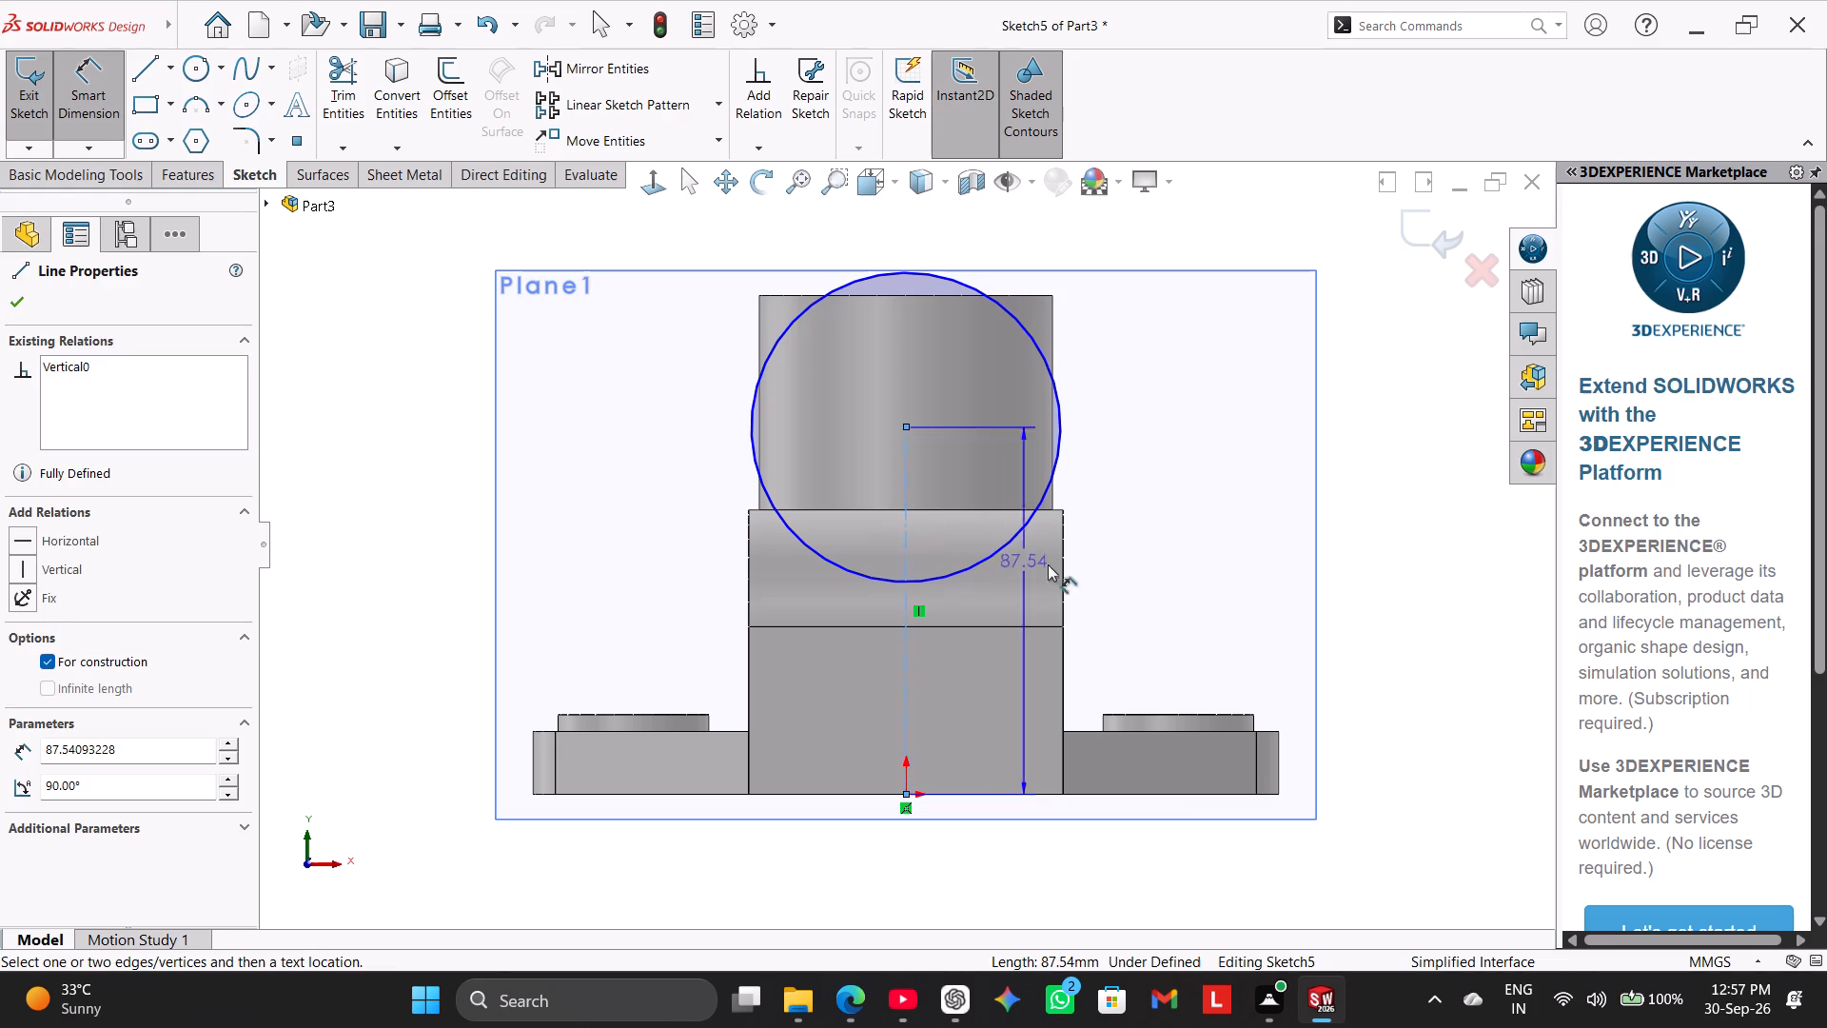
pyautogui.click(1345, 594)
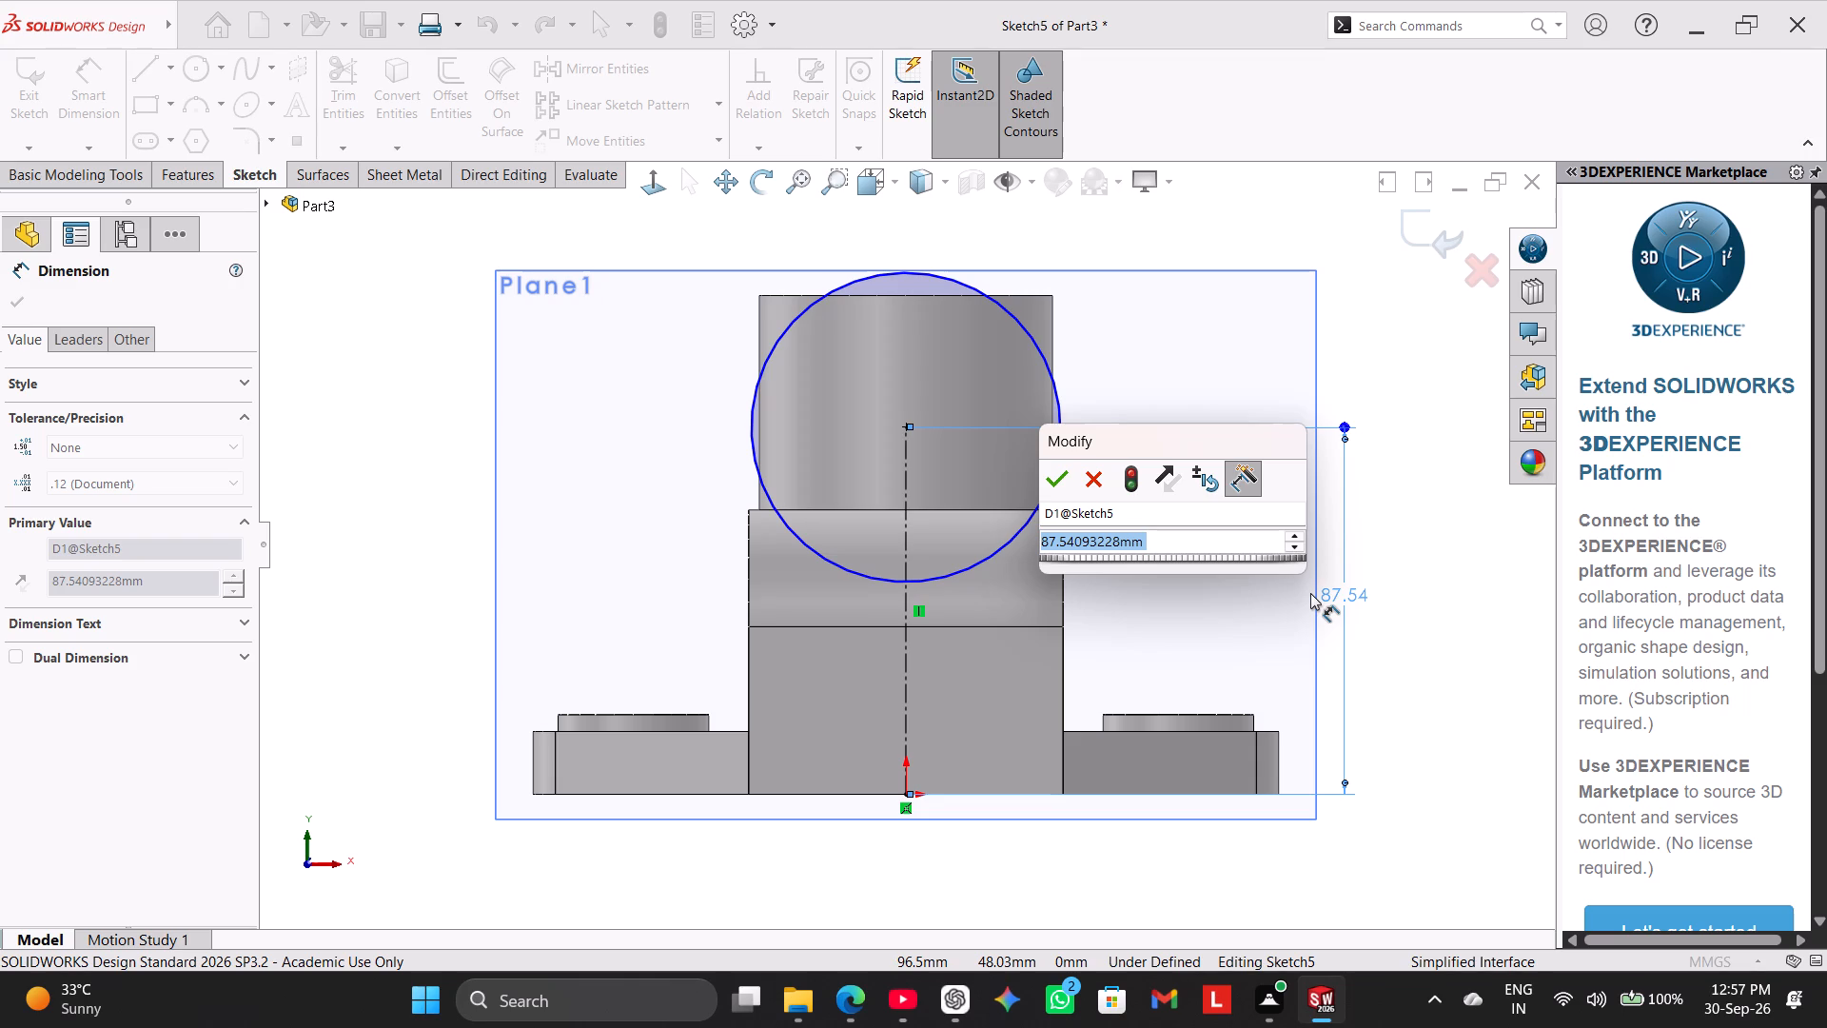
pyautogui.press('Return')
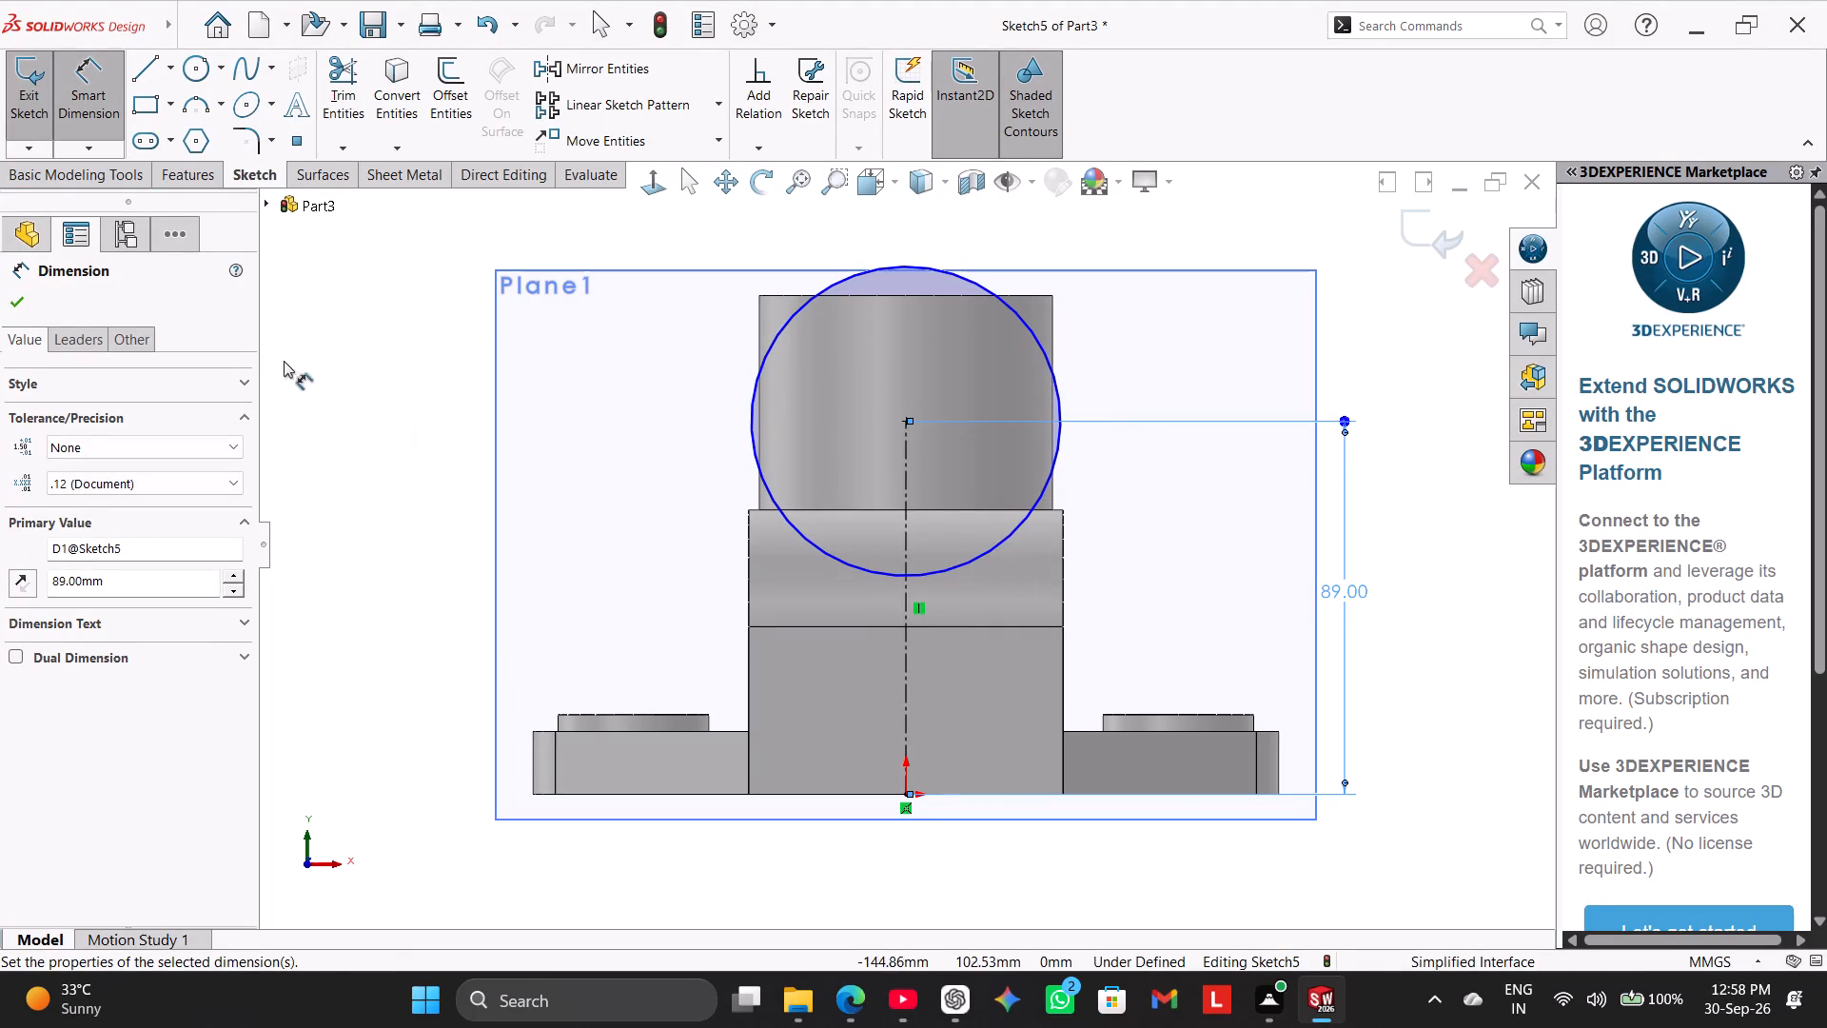
# Add a diameter dimension to the circle, placed outside it, and open its value for editing.
pyautogui.click(779, 342)
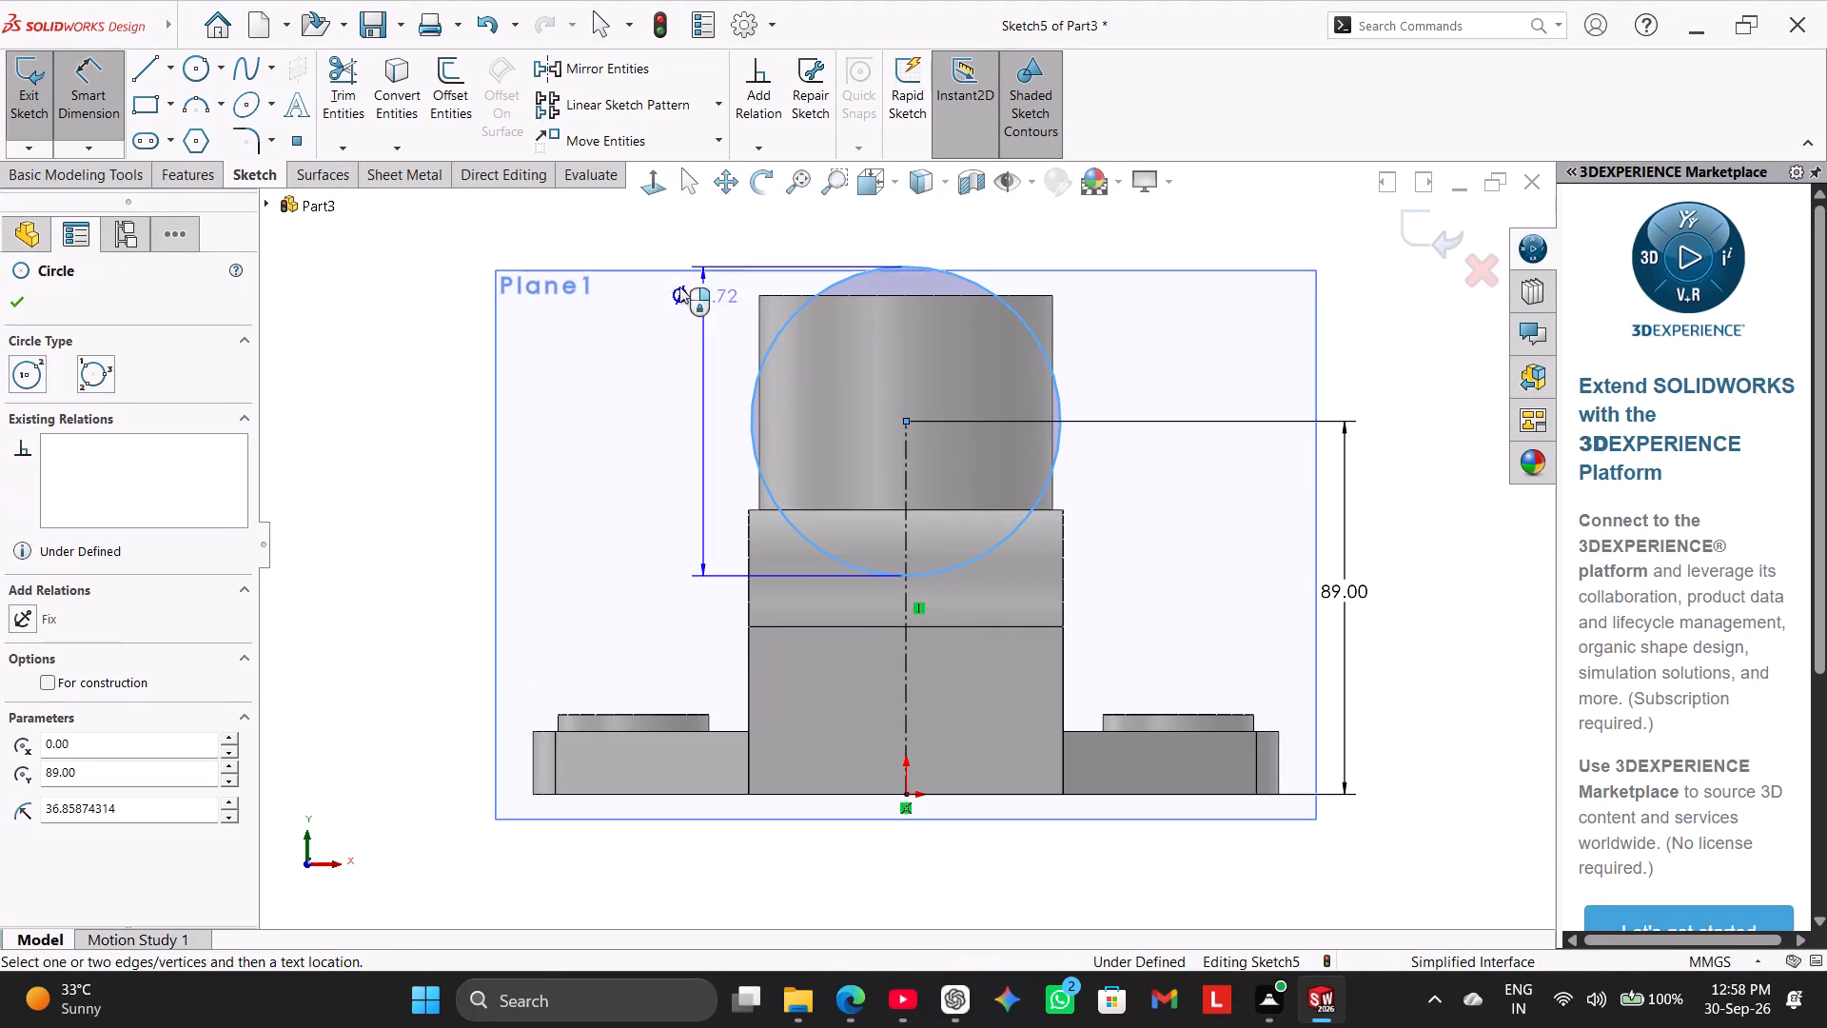
pyautogui.click(495, 246)
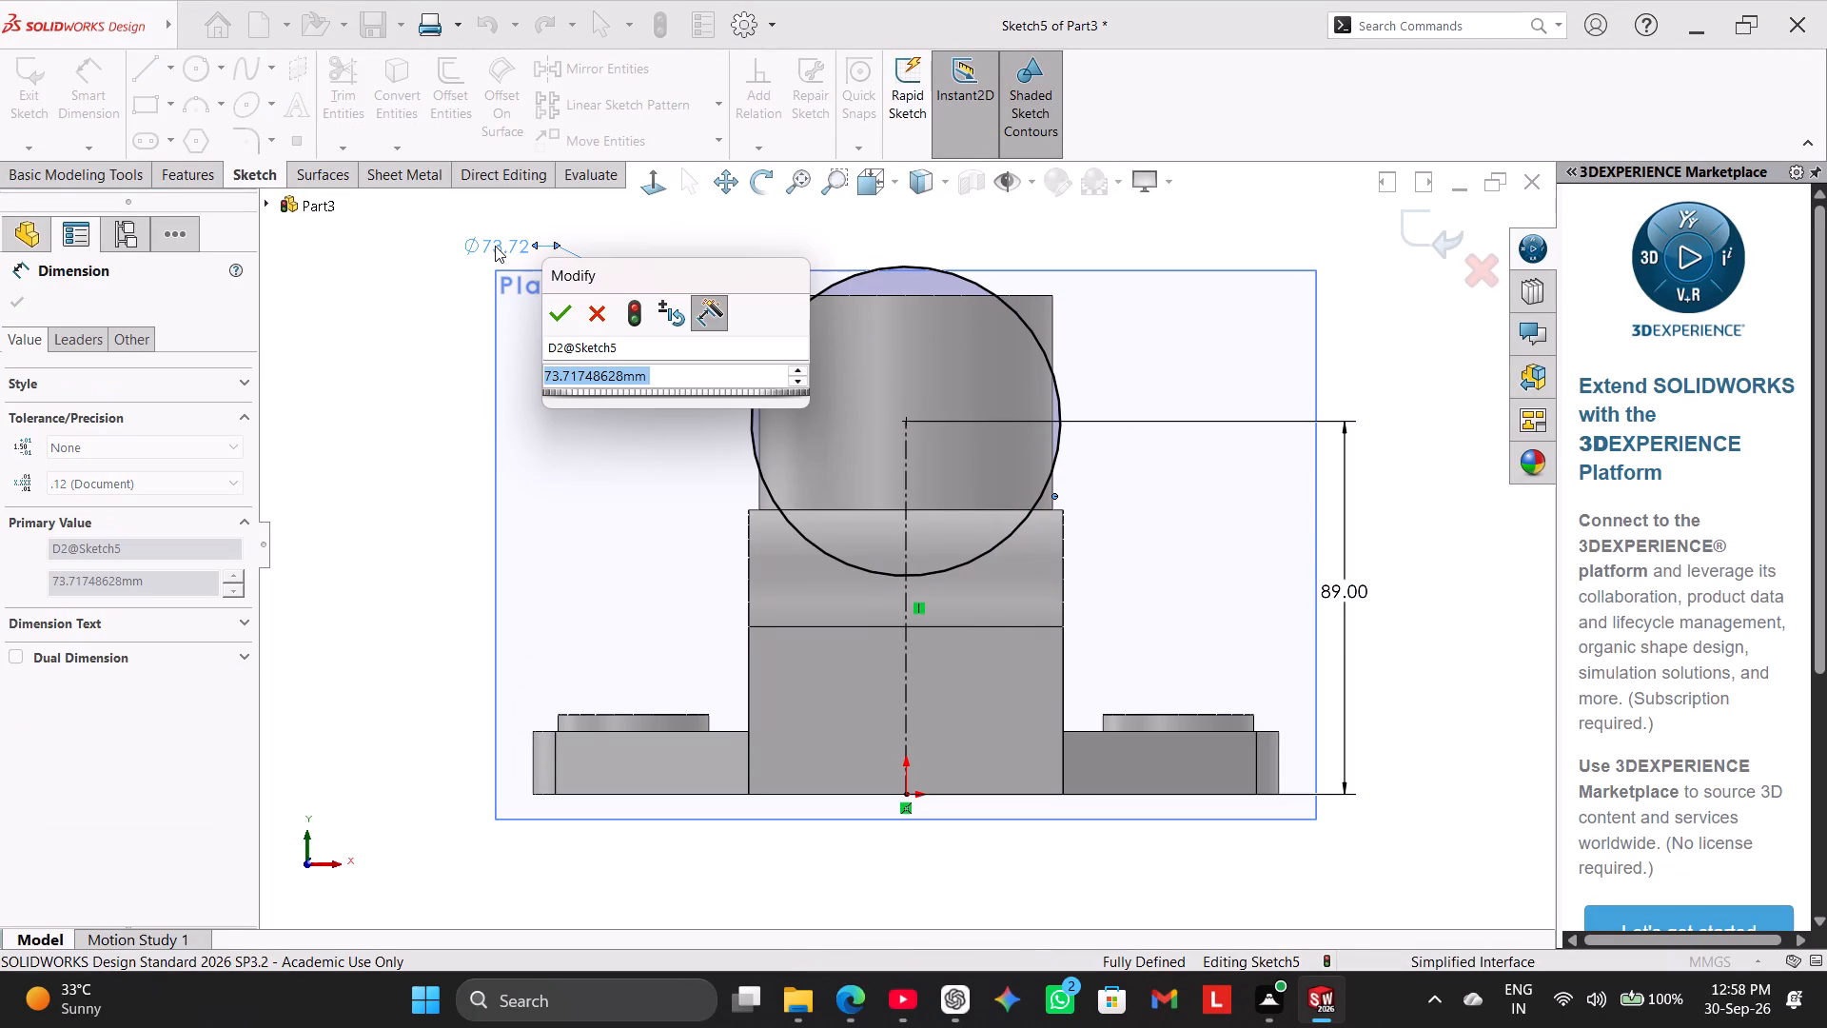
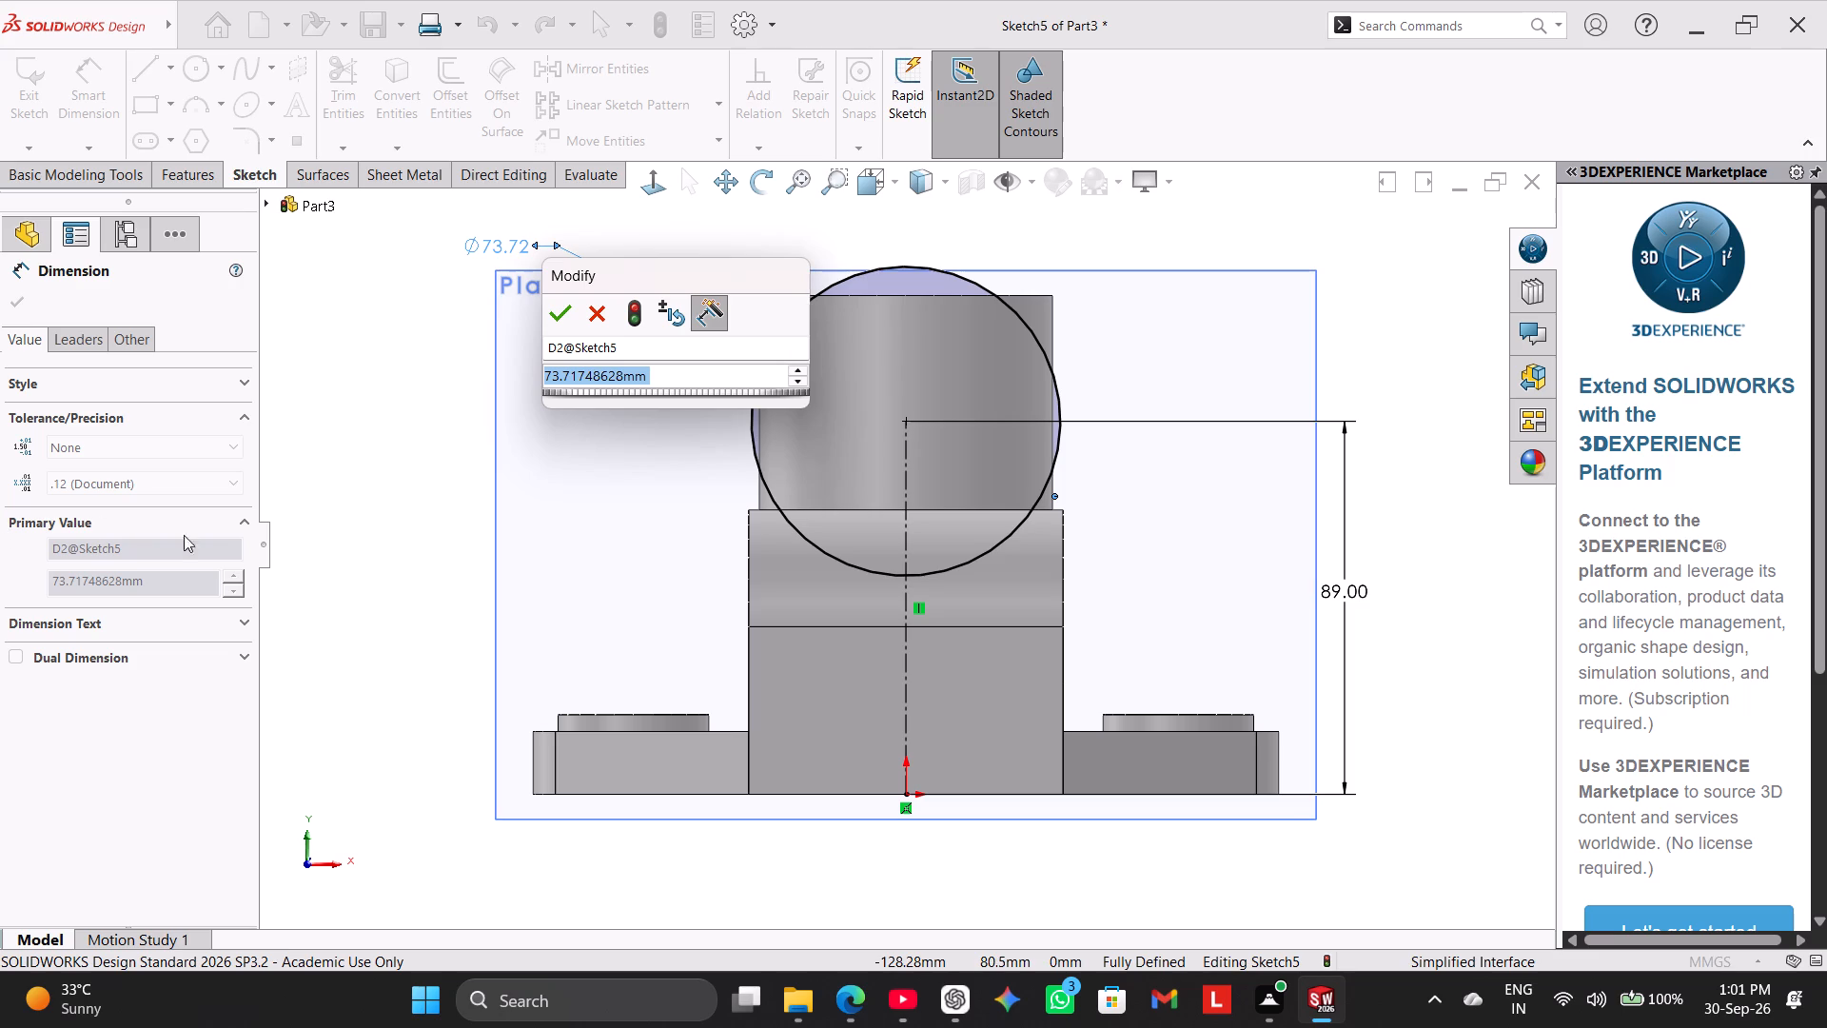
# Set the circle's diameter to 48 mm and move its dimension closer to the circle.
pyautogui.write('48')
pyautogui.press('Return')
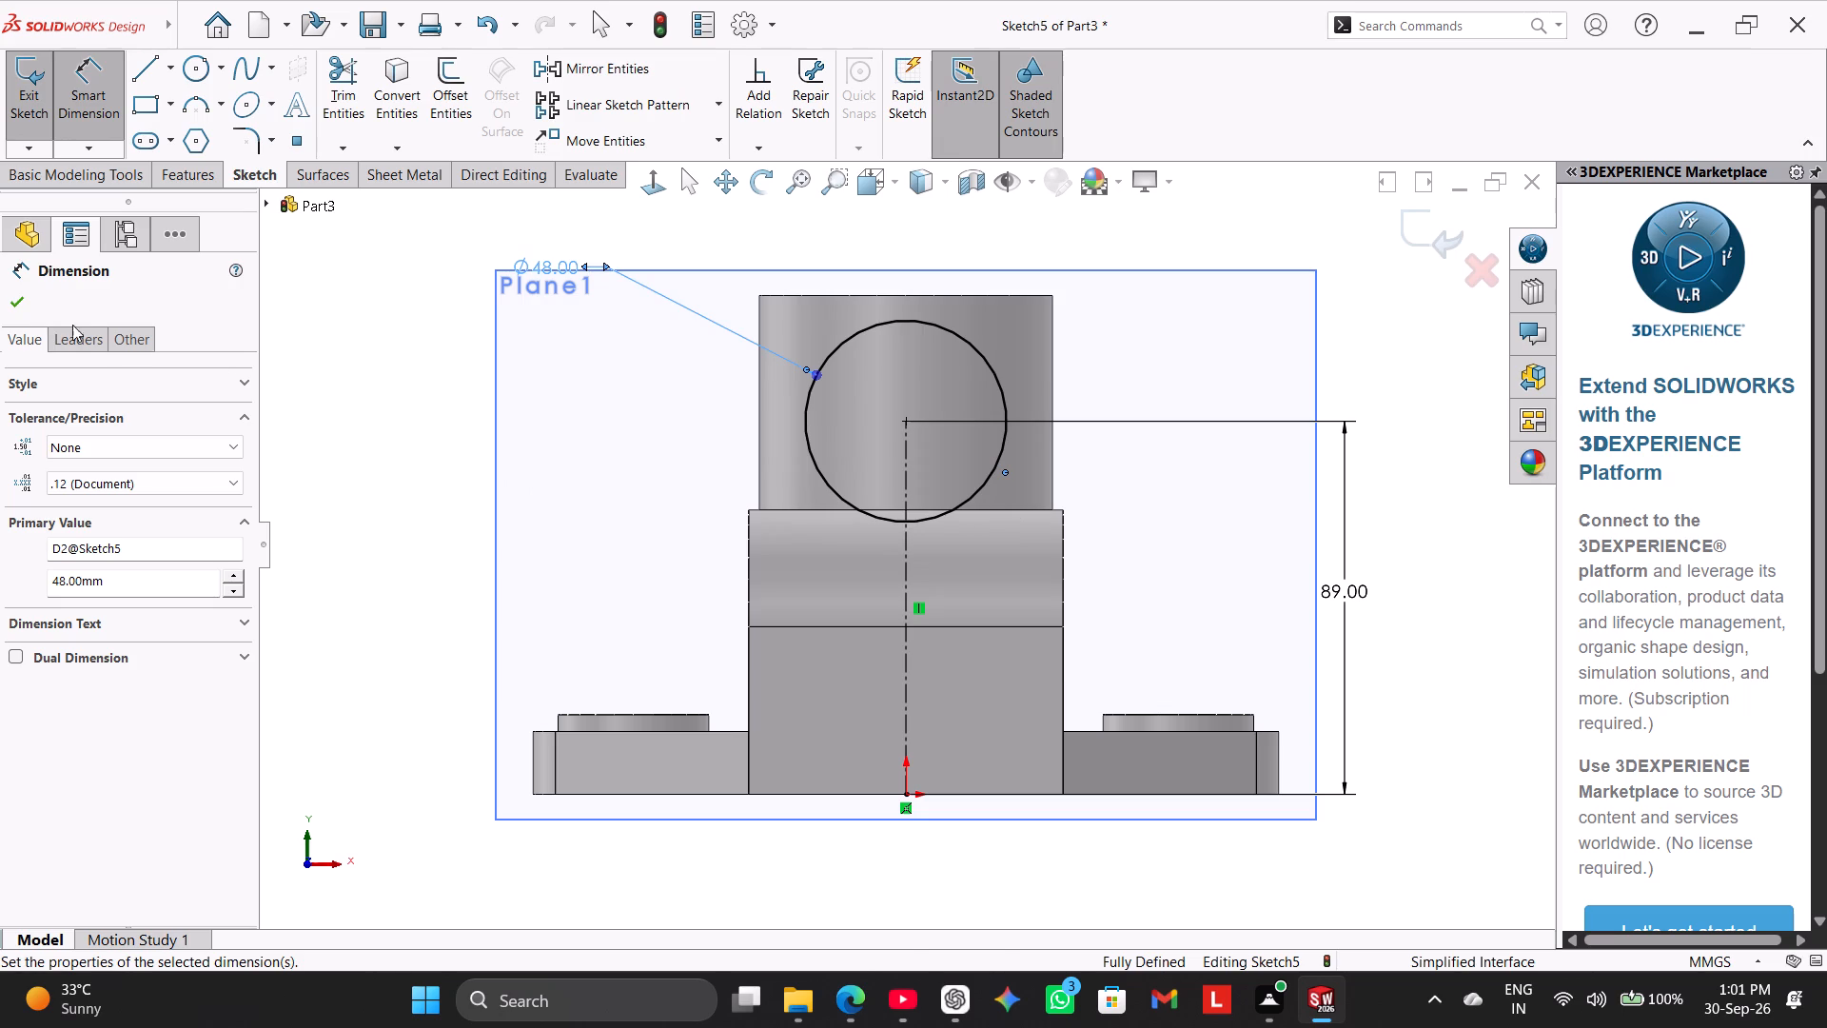
pyautogui.click(409, 346)
pyautogui.rightClick(407, 346)
pyautogui.click(462, 403)
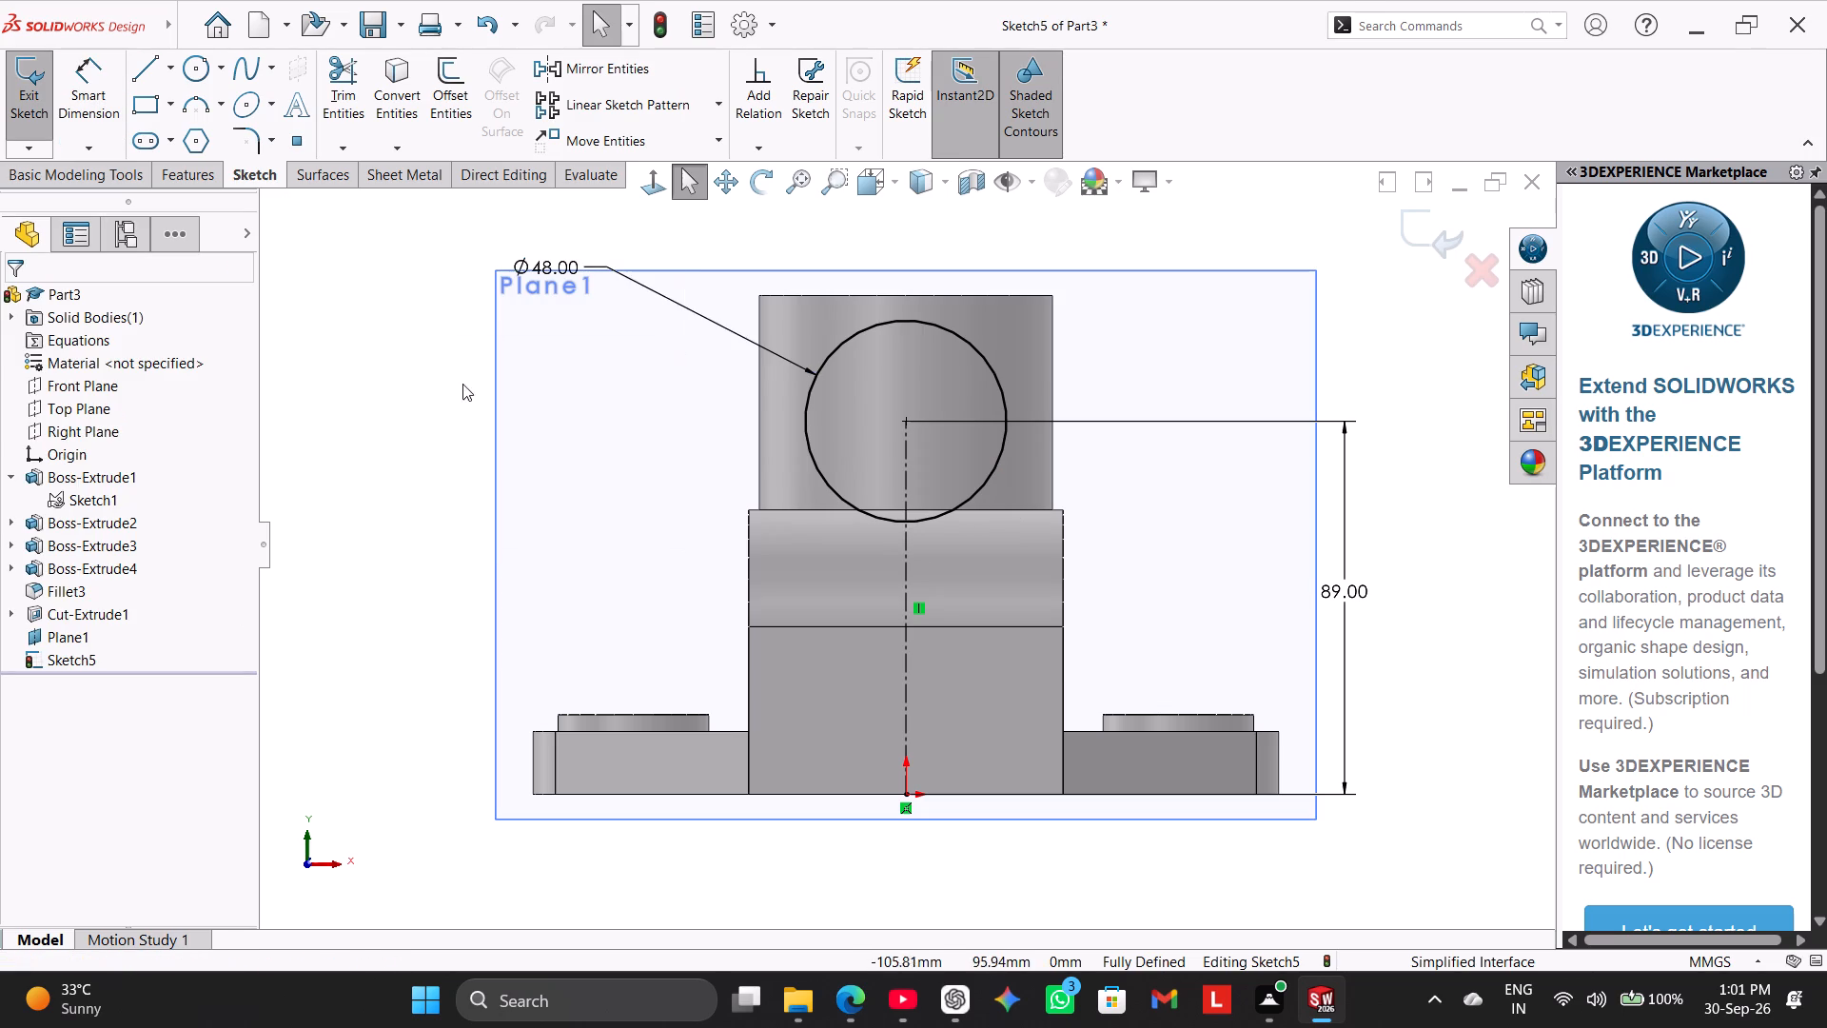
pyautogui.moveTo(530, 263); pyautogui.dragTo(678, 342)
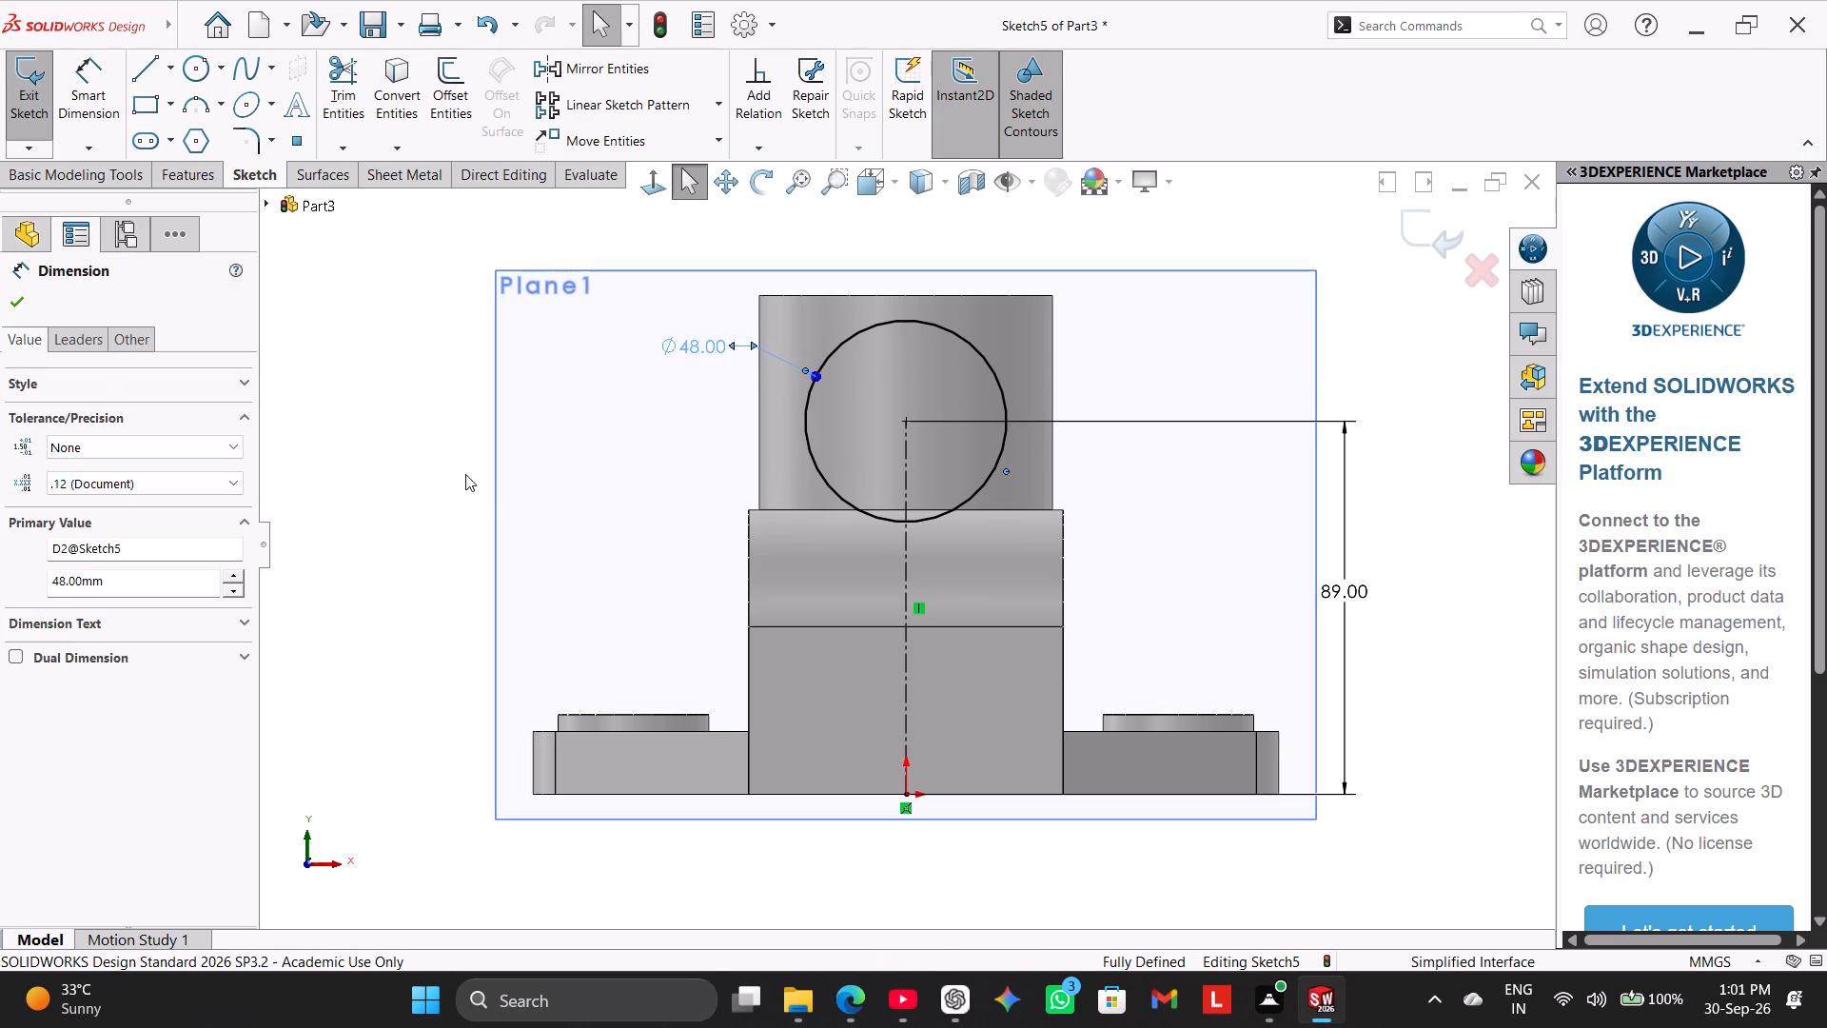
pyautogui.click(403, 442)
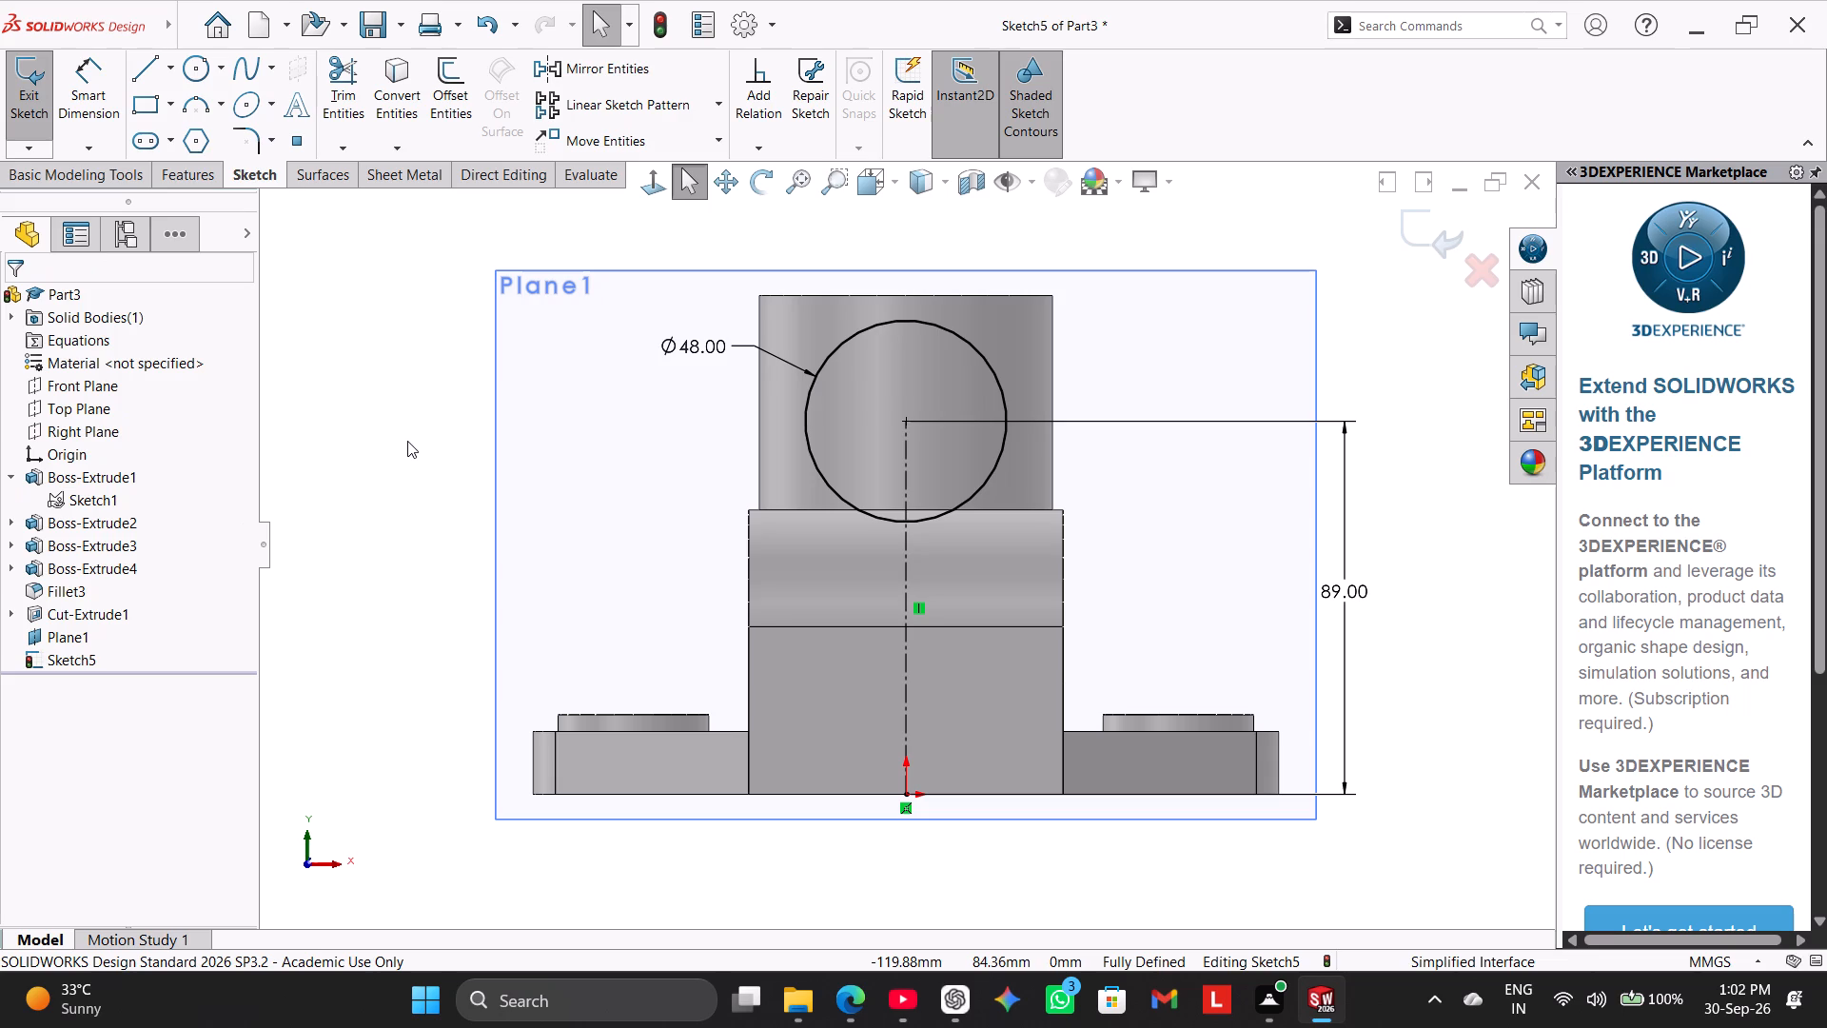
# Sketch a concentric circle about 34 mm in diameter inside the 48 mm circle.
pyautogui.click(197, 65)
pyautogui.click(911, 422)
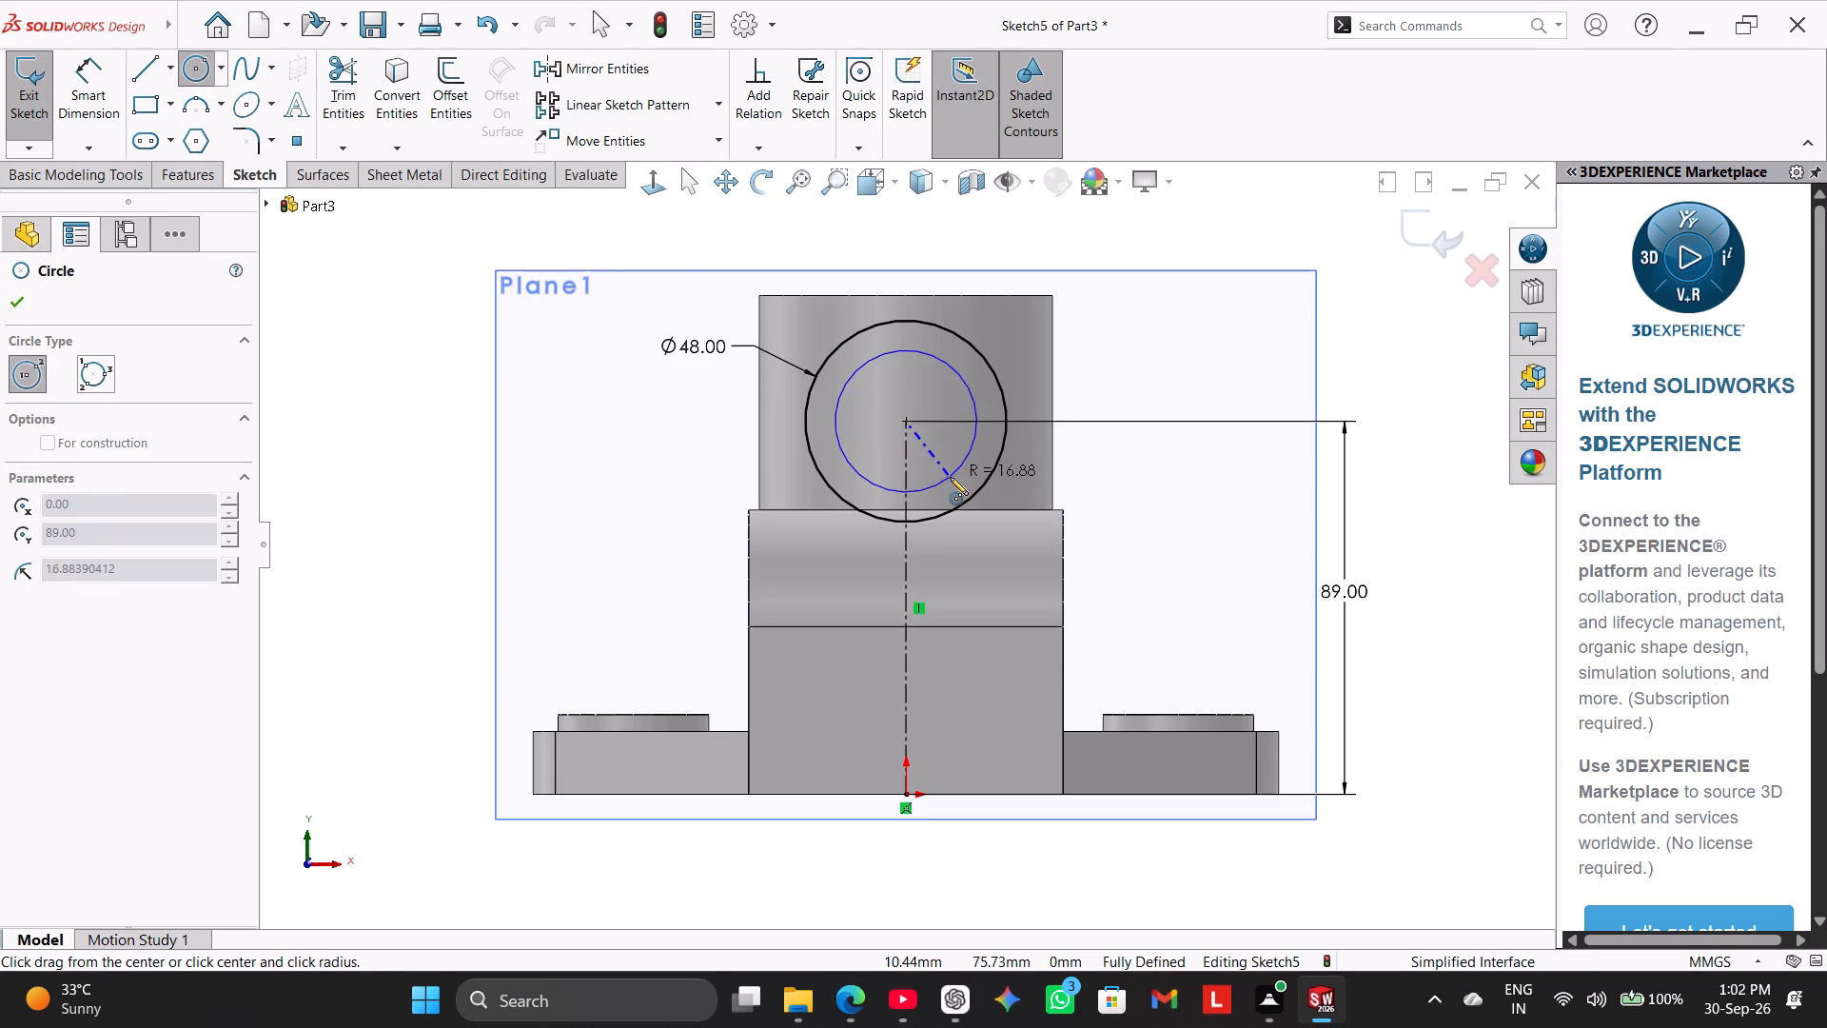
pyautogui.click(950, 477)
pyautogui.moveTo(404, 450); pyautogui.dragTo(416, 461, button='right')
pyautogui.click(509, 479)
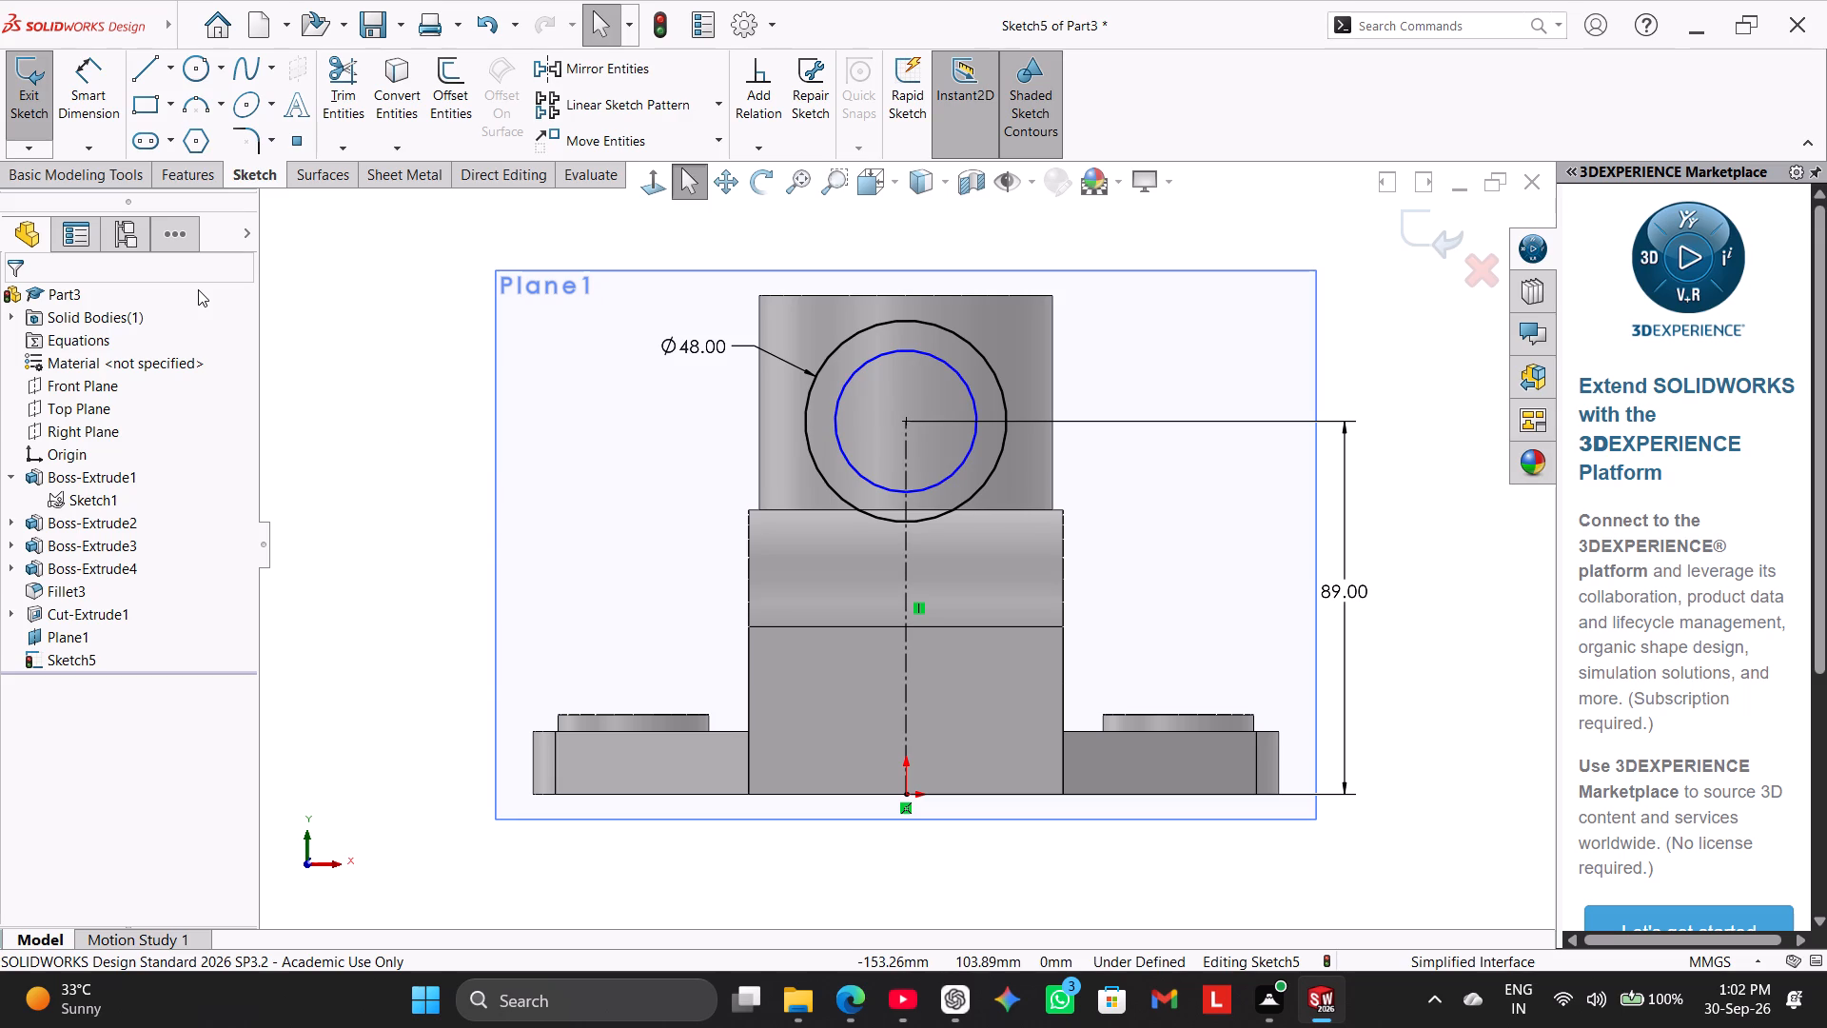
# Dimension the inner circle's diameter and set it to 25 mm.
pyautogui.click(106, 89)
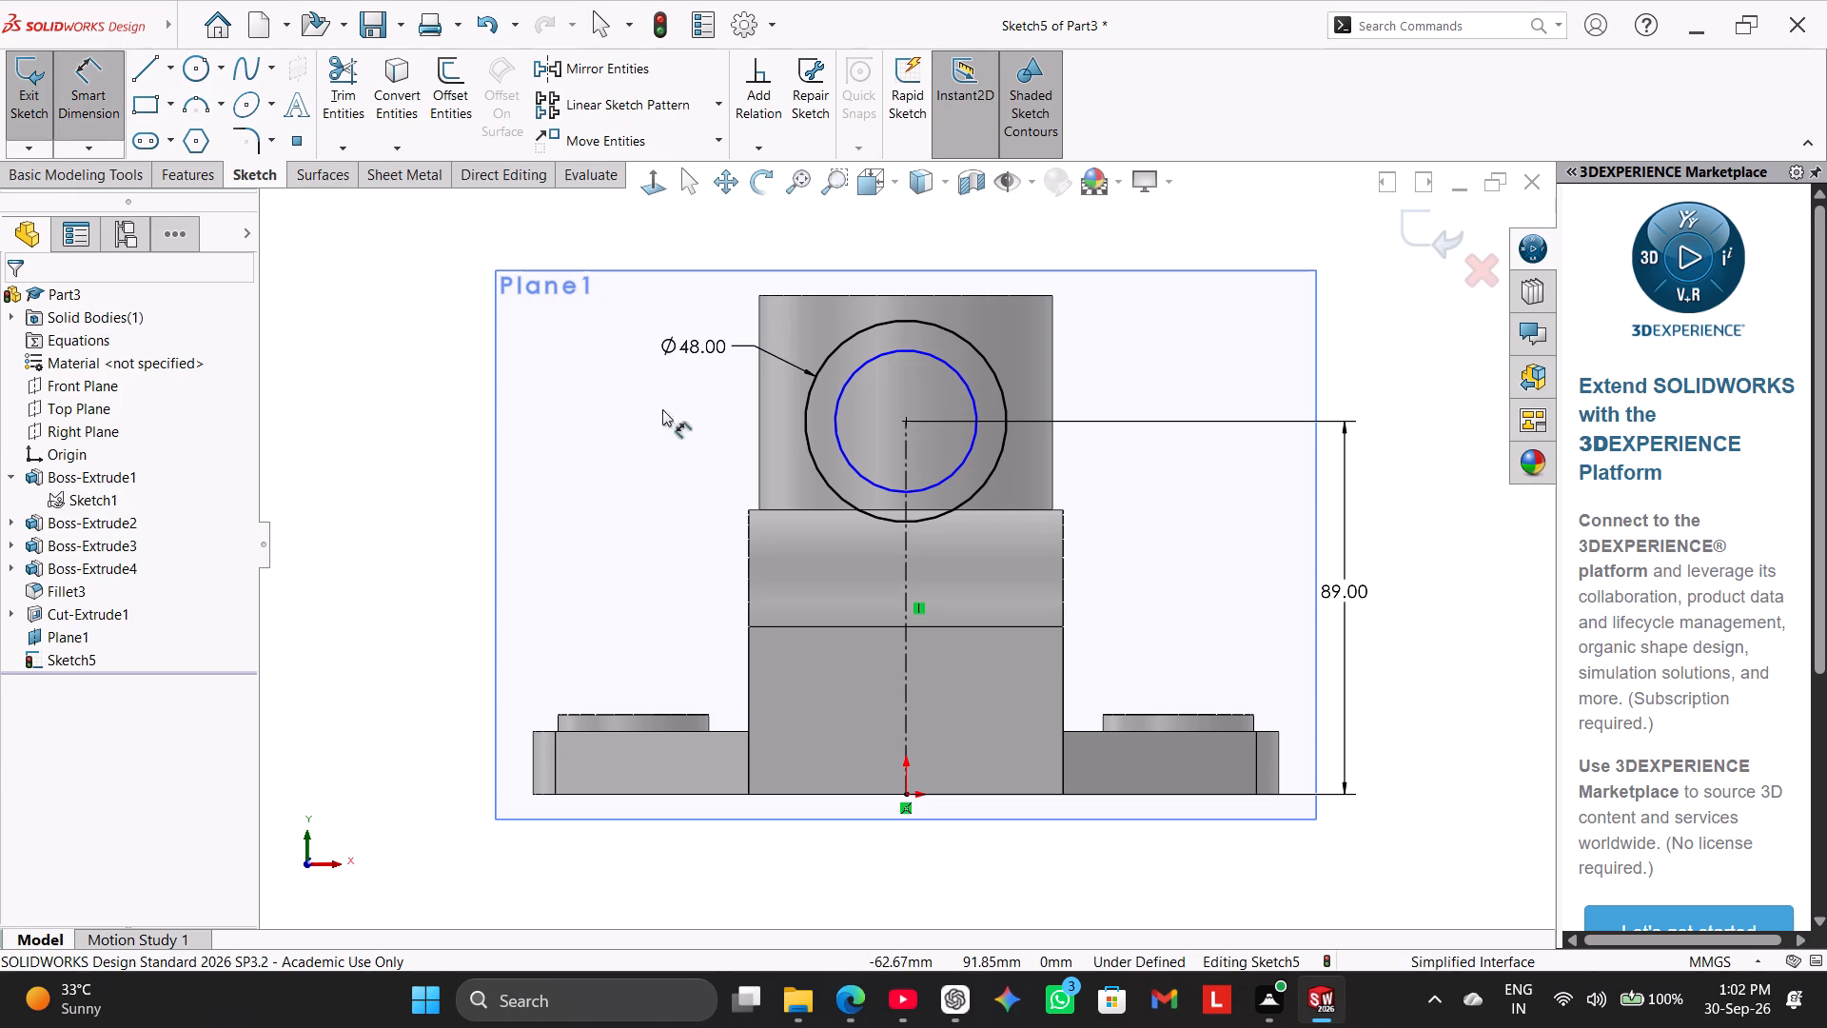
pyautogui.click(840, 388)
pyautogui.click(391, 302)
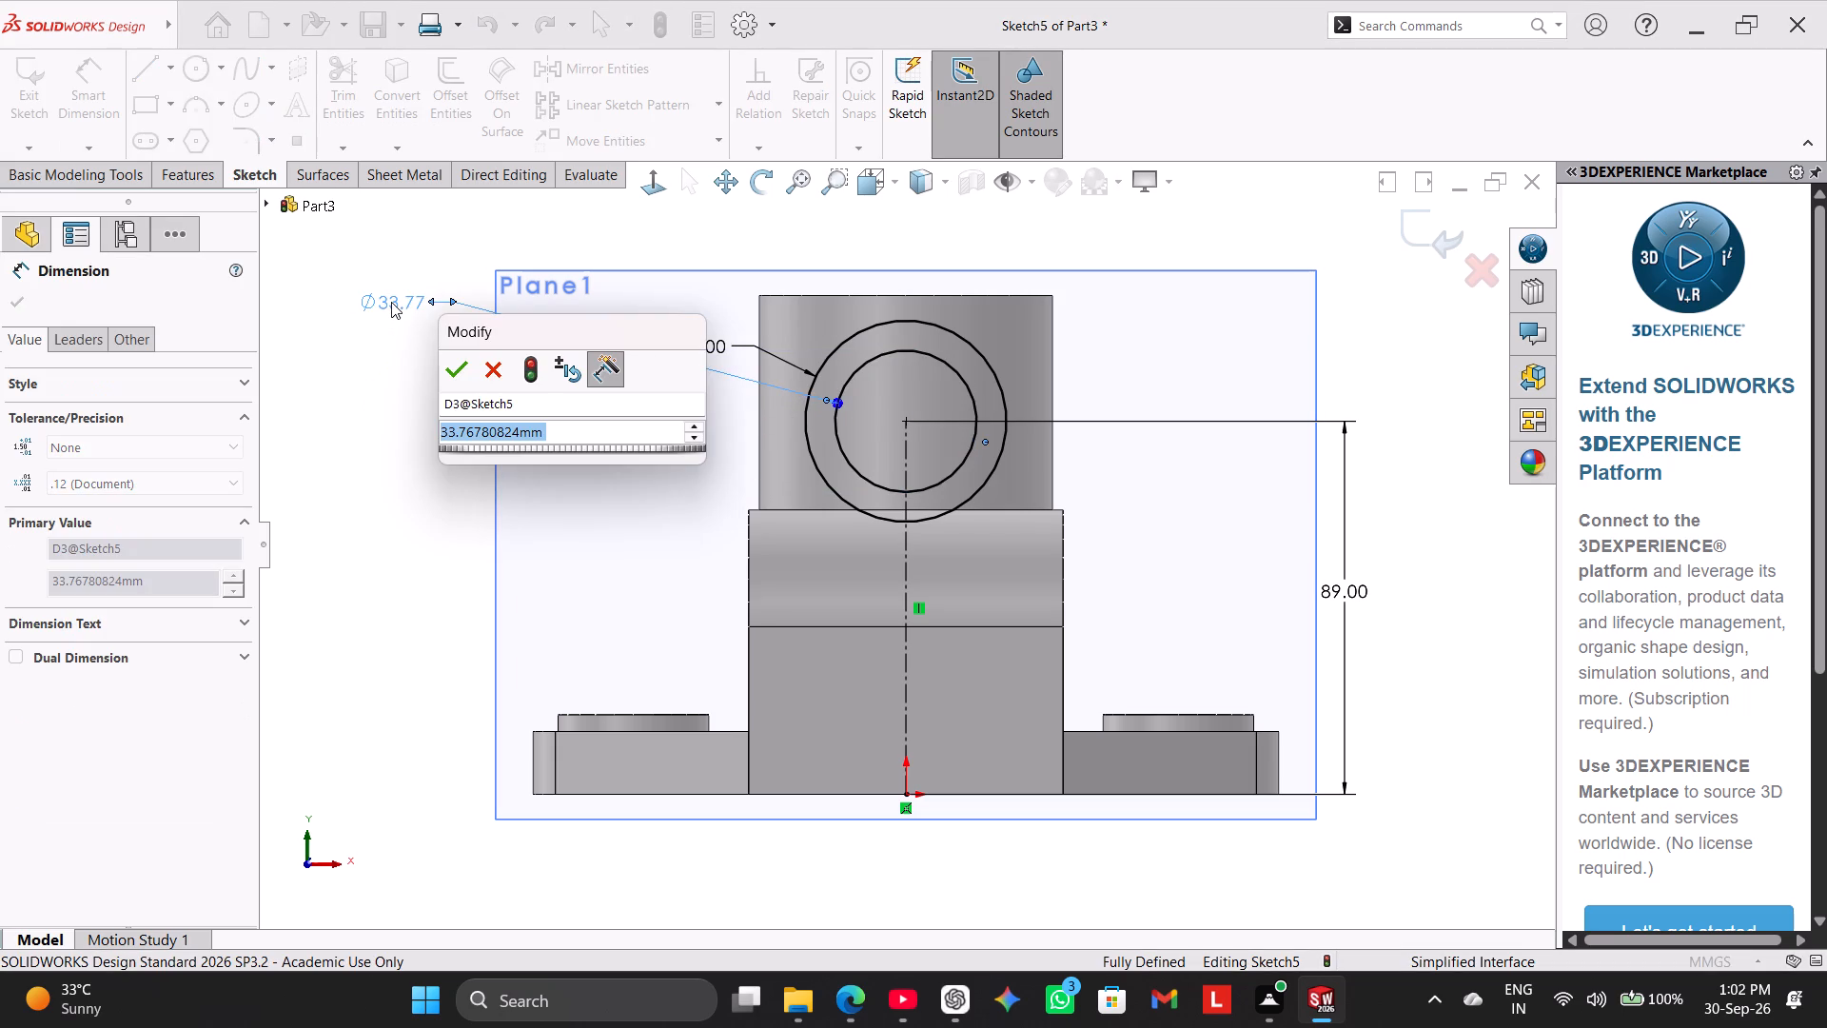
pyautogui.write('25')
pyautogui.press('Return')
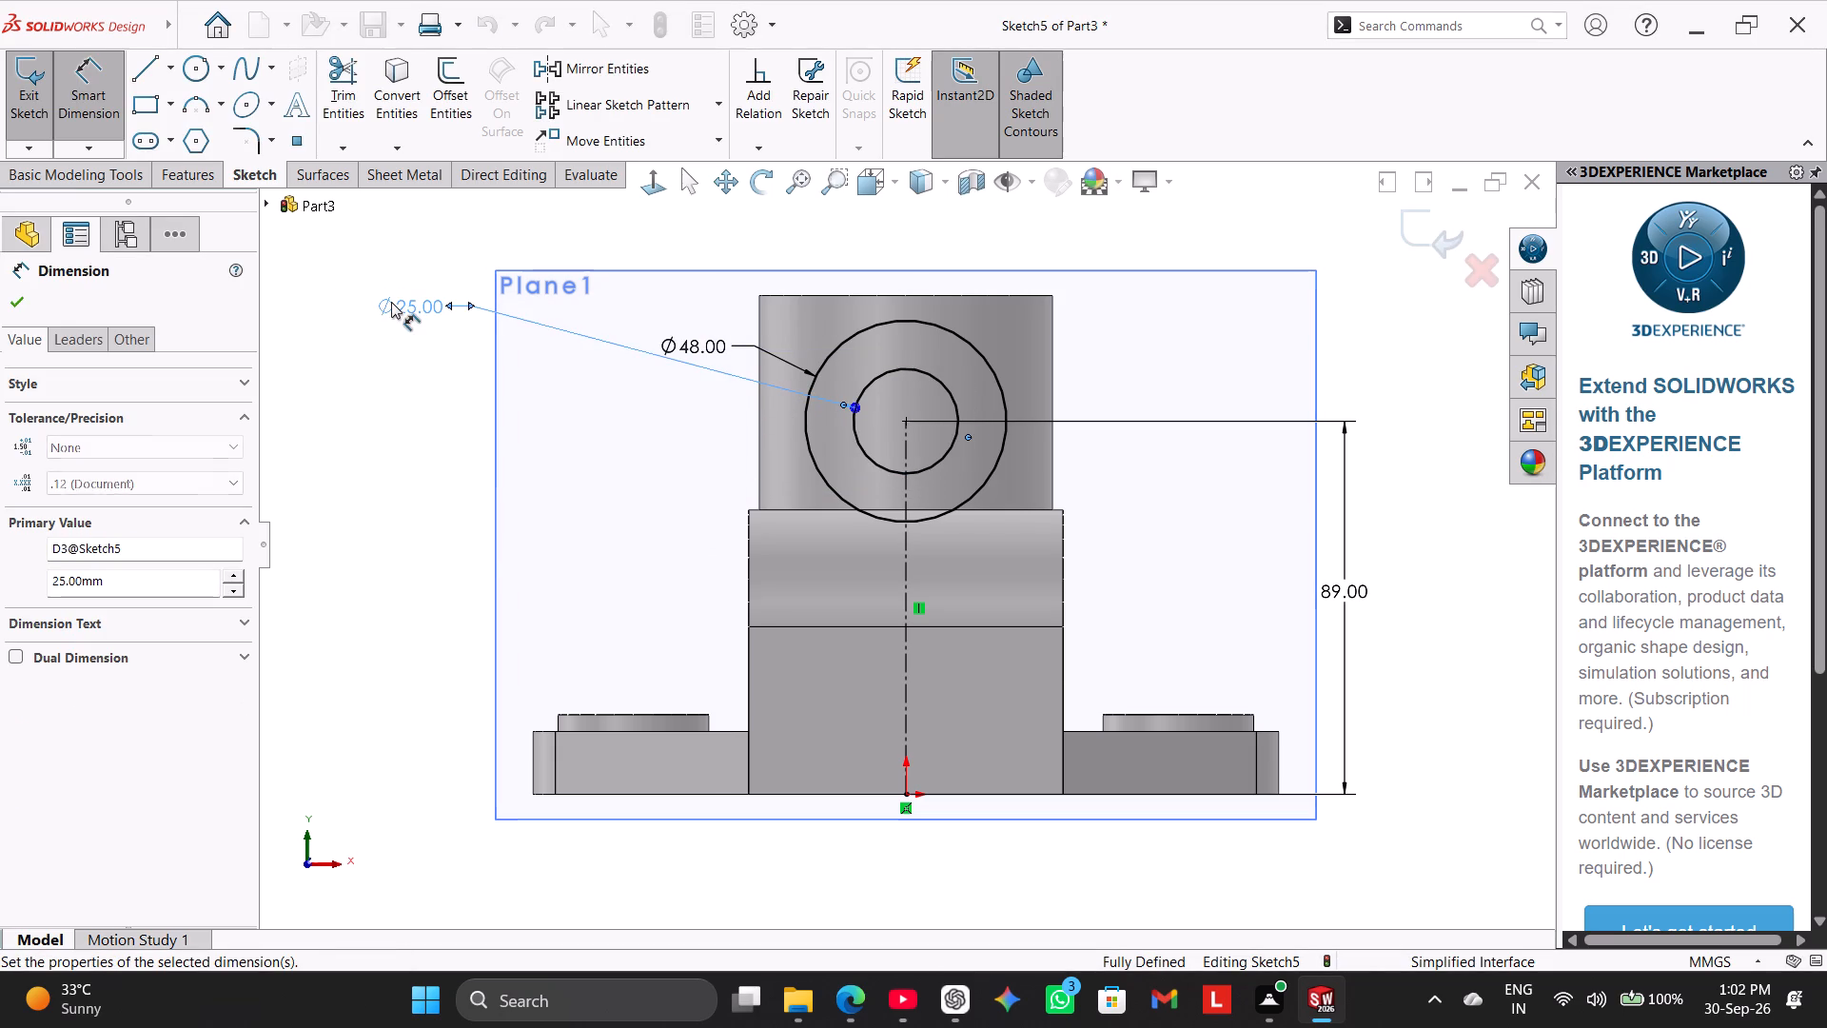
pyautogui.click(317, 632)
pyautogui.rightClick(376, 529)
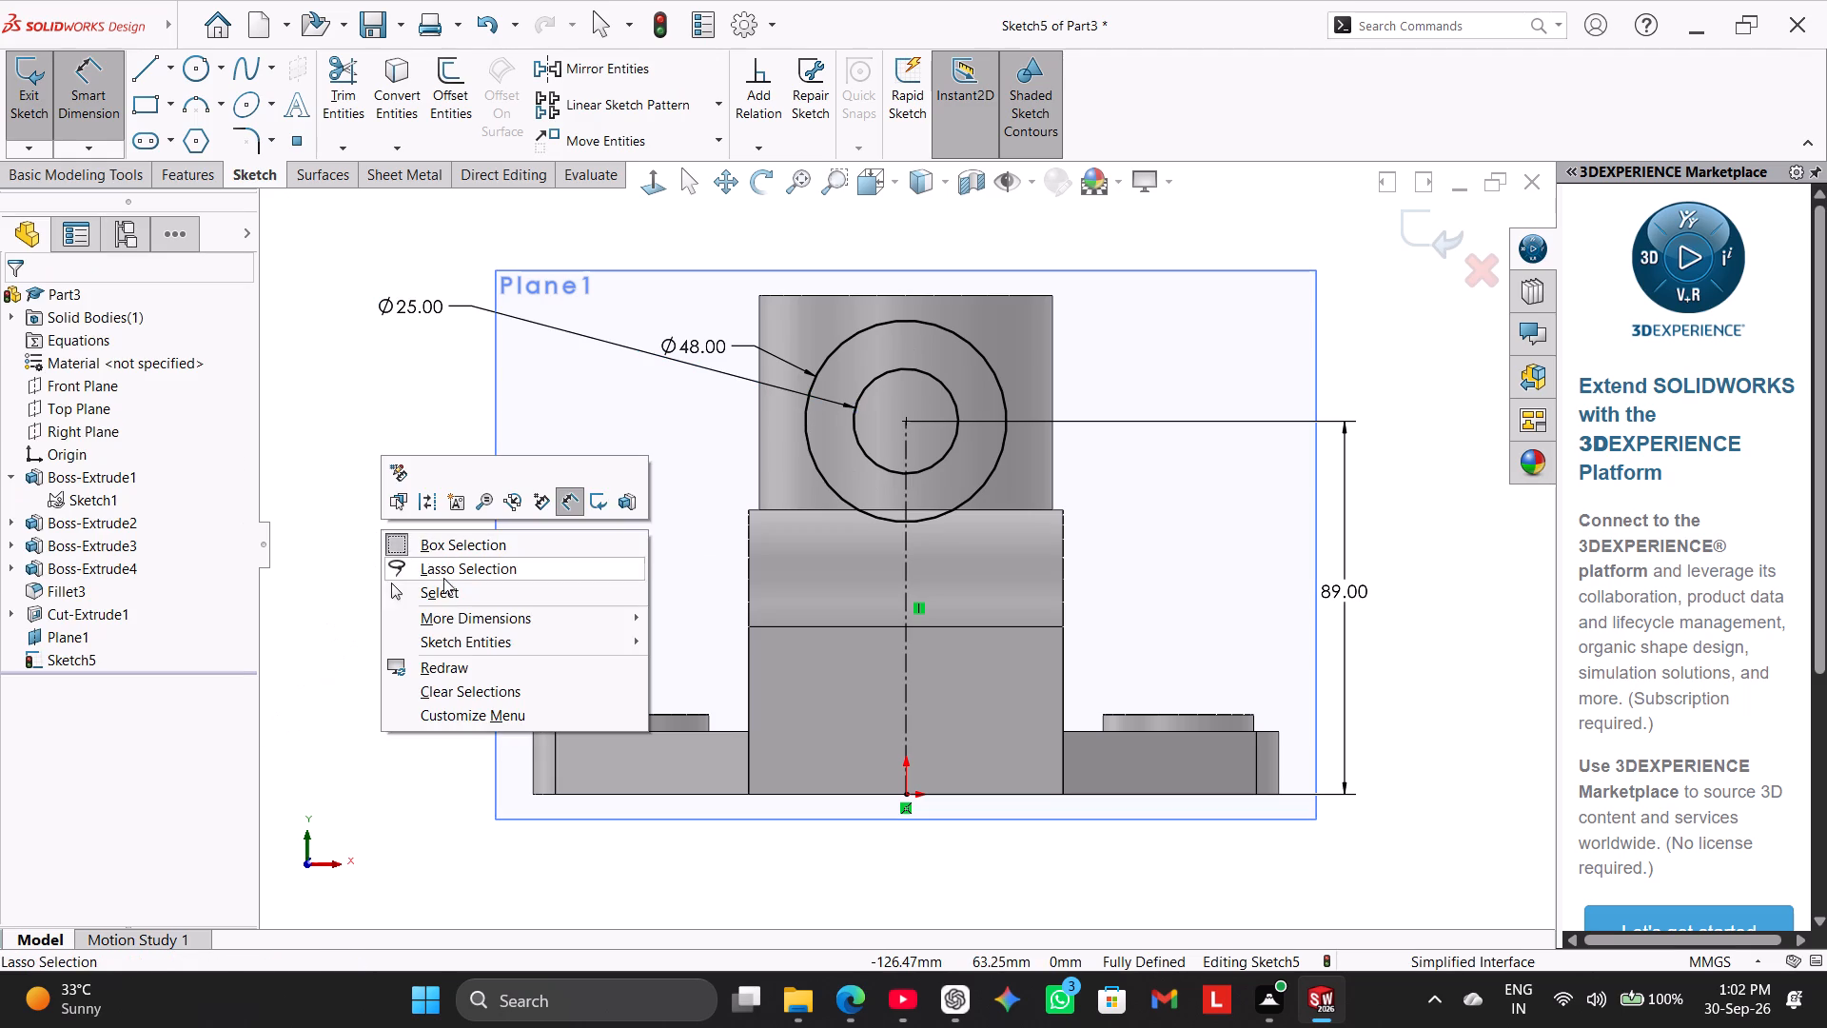
pyautogui.click(447, 583)
# Rearrange the two diameter dimensions so they sit one above the other close beside the circles.
pyautogui.moveTo(403, 304); pyautogui.dragTo(670, 391)
pyautogui.moveTo(697, 345); pyautogui.dragTo(697, 317)
pyautogui.click(391, 388)
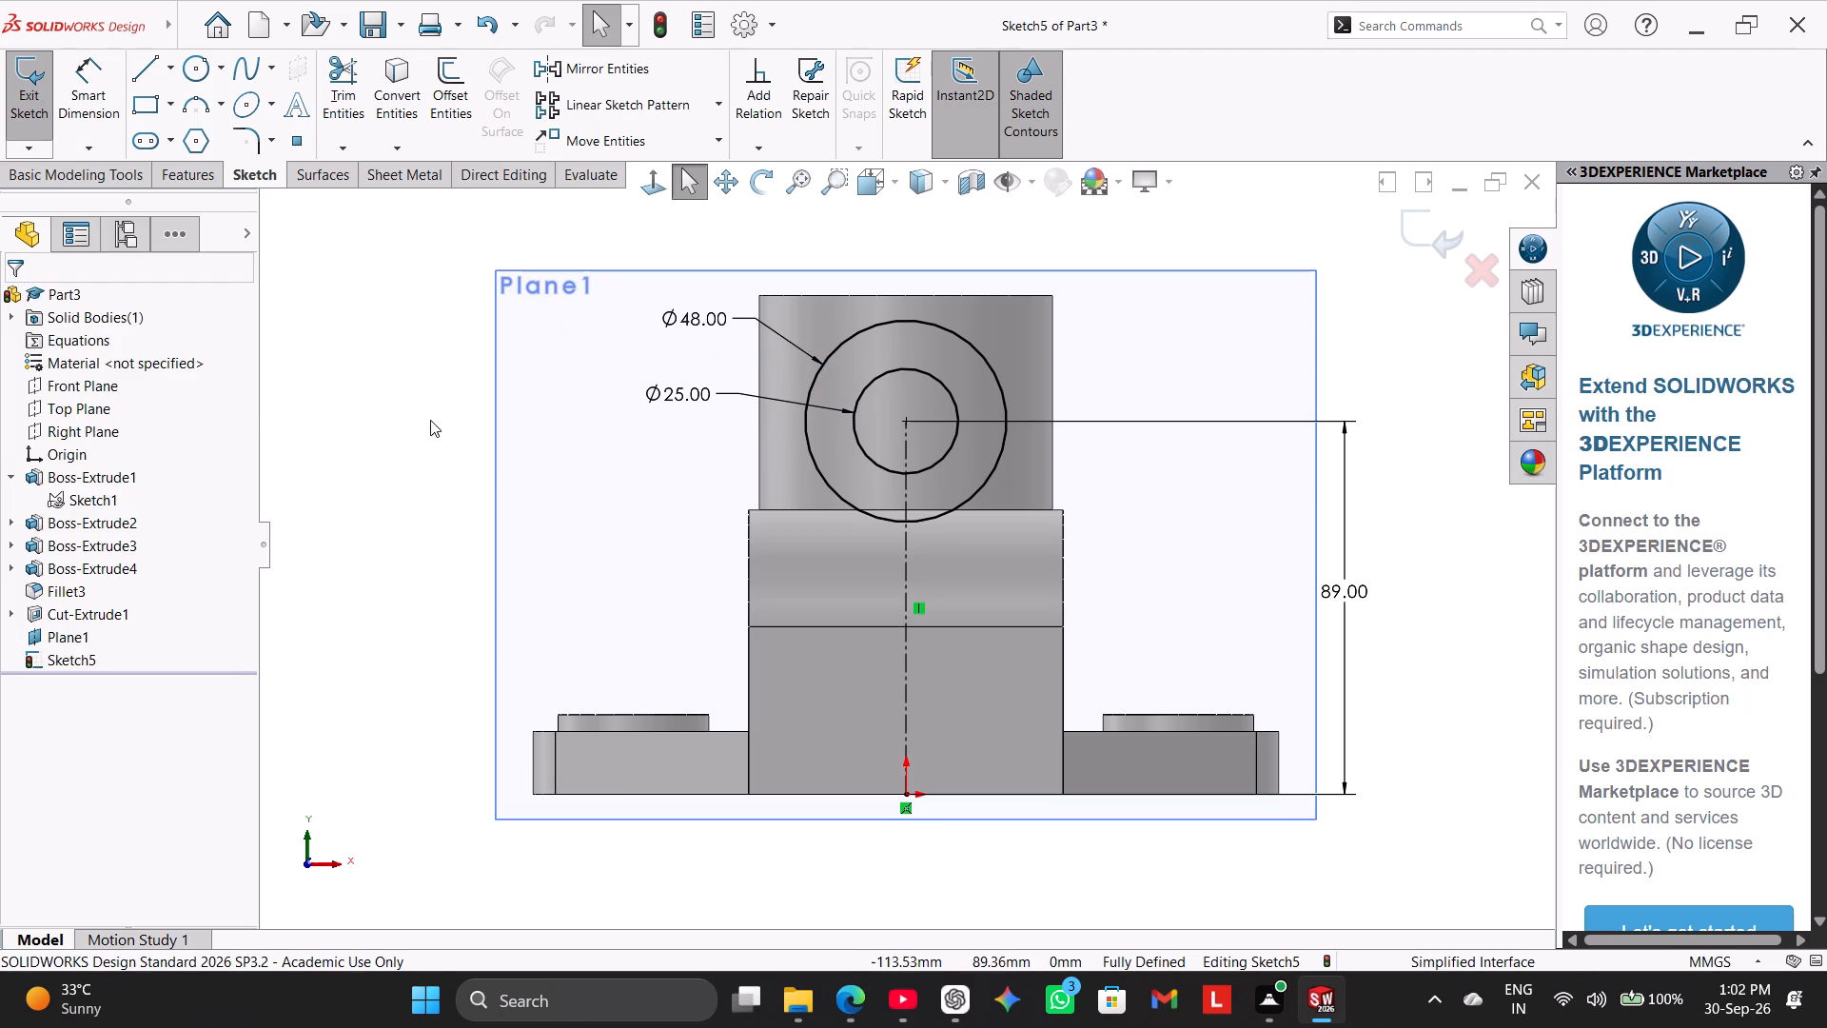
# Extrude the ring profile as a boss from the sketch plane toward the cylinder, using the Up To Next end condition.
pyautogui.moveTo(440, 418); pyautogui.dragTo(888, 730, button='middle')
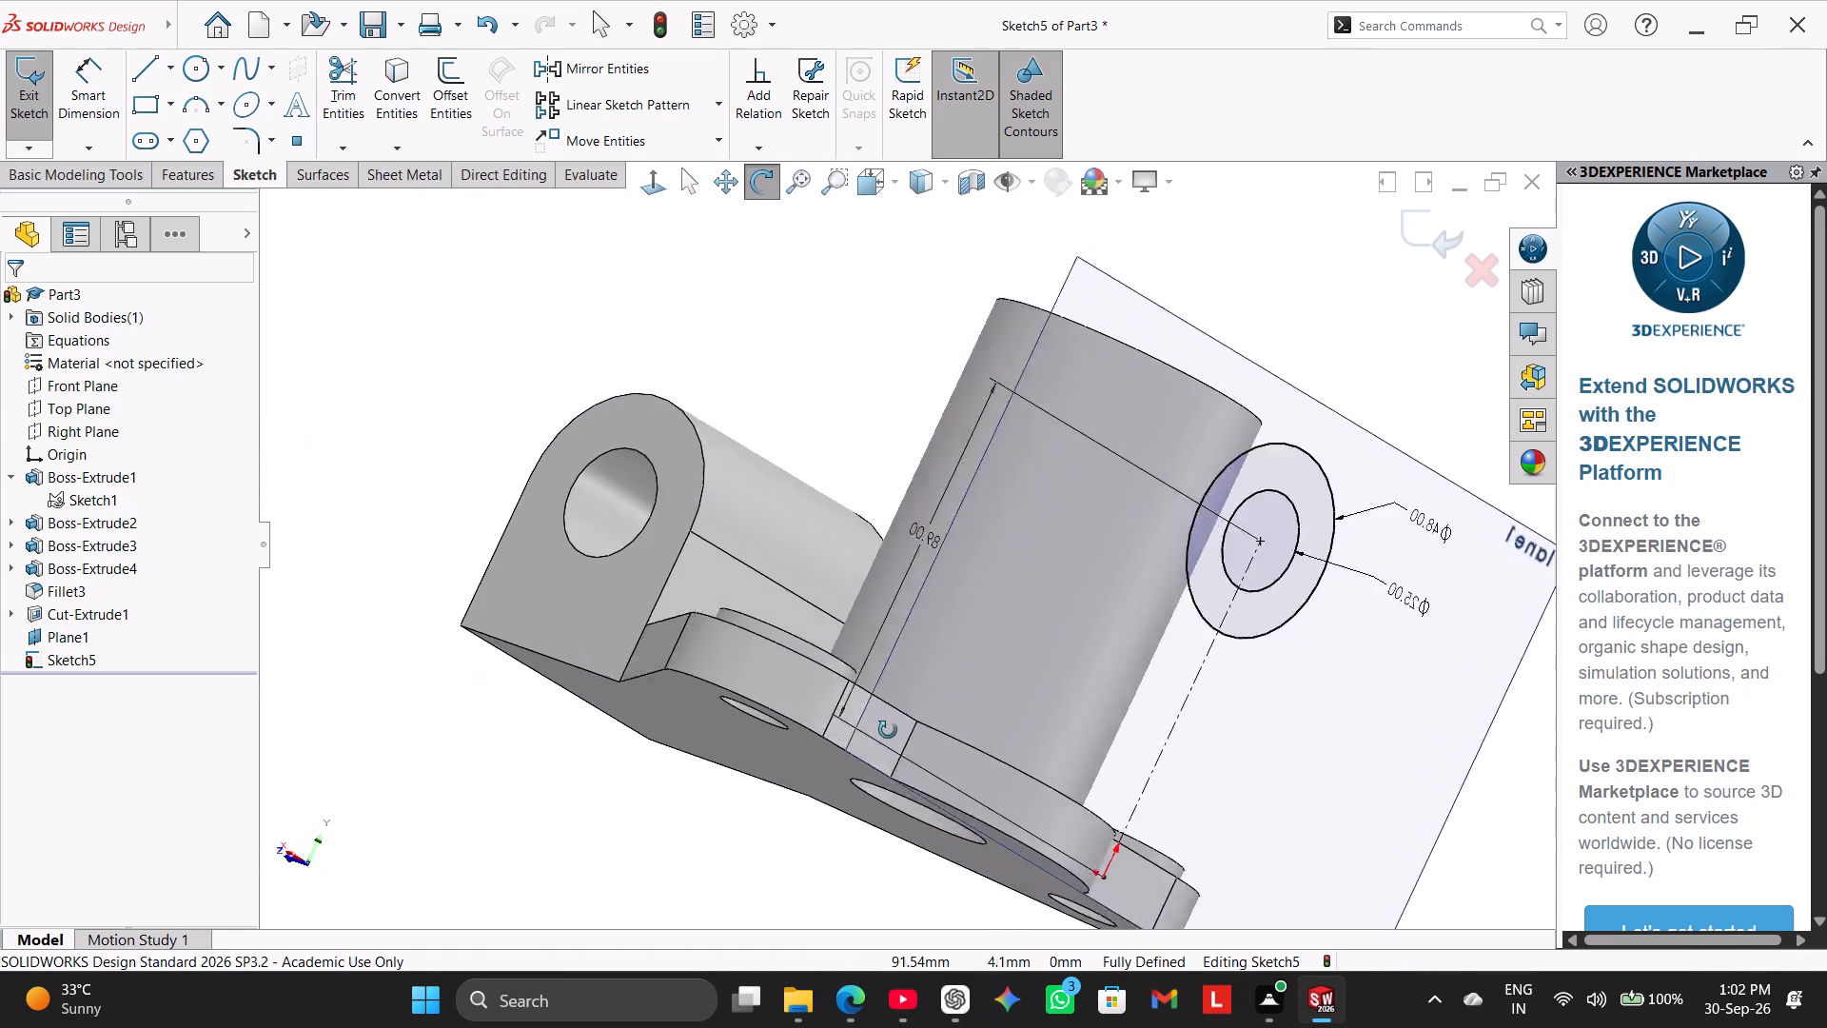
pyautogui.moveTo(888, 730); pyautogui.dragTo(948, 870, button='middle')
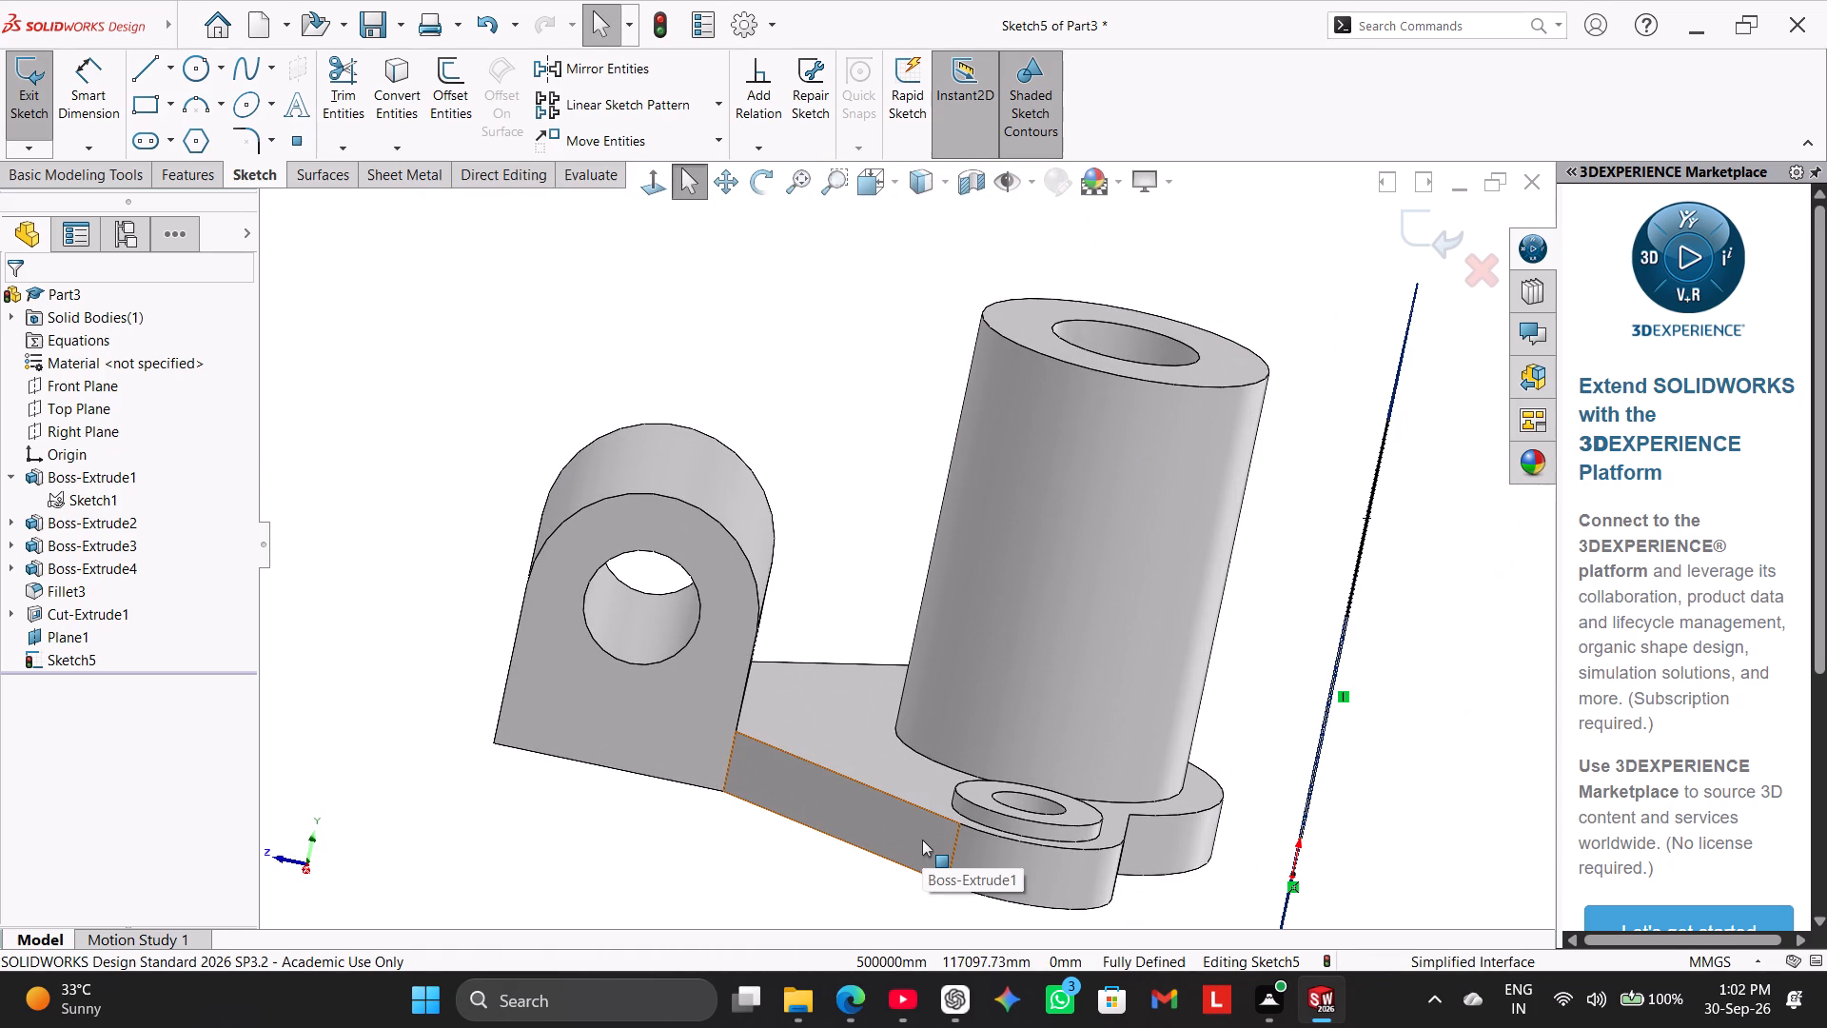
pyautogui.click(188, 172)
pyautogui.click(49, 125)
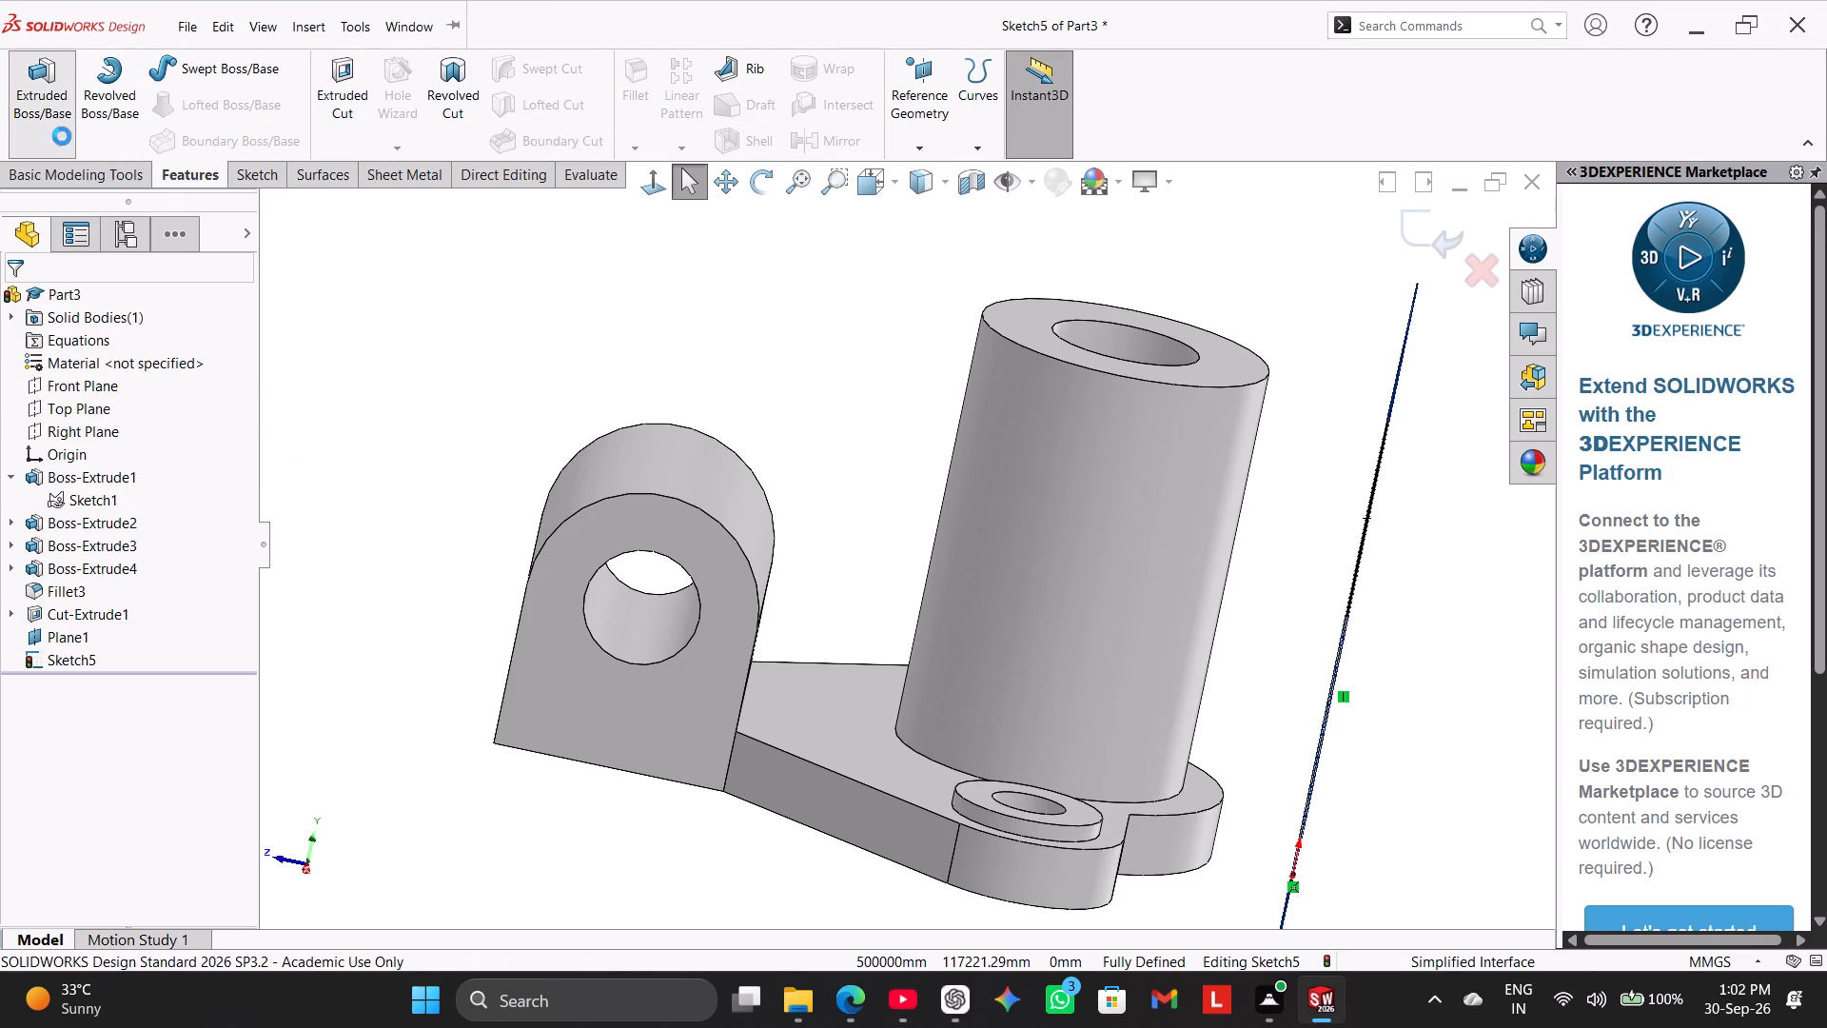
pyautogui.moveTo(837, 405); pyautogui.dragTo(827, 475, button='middle')
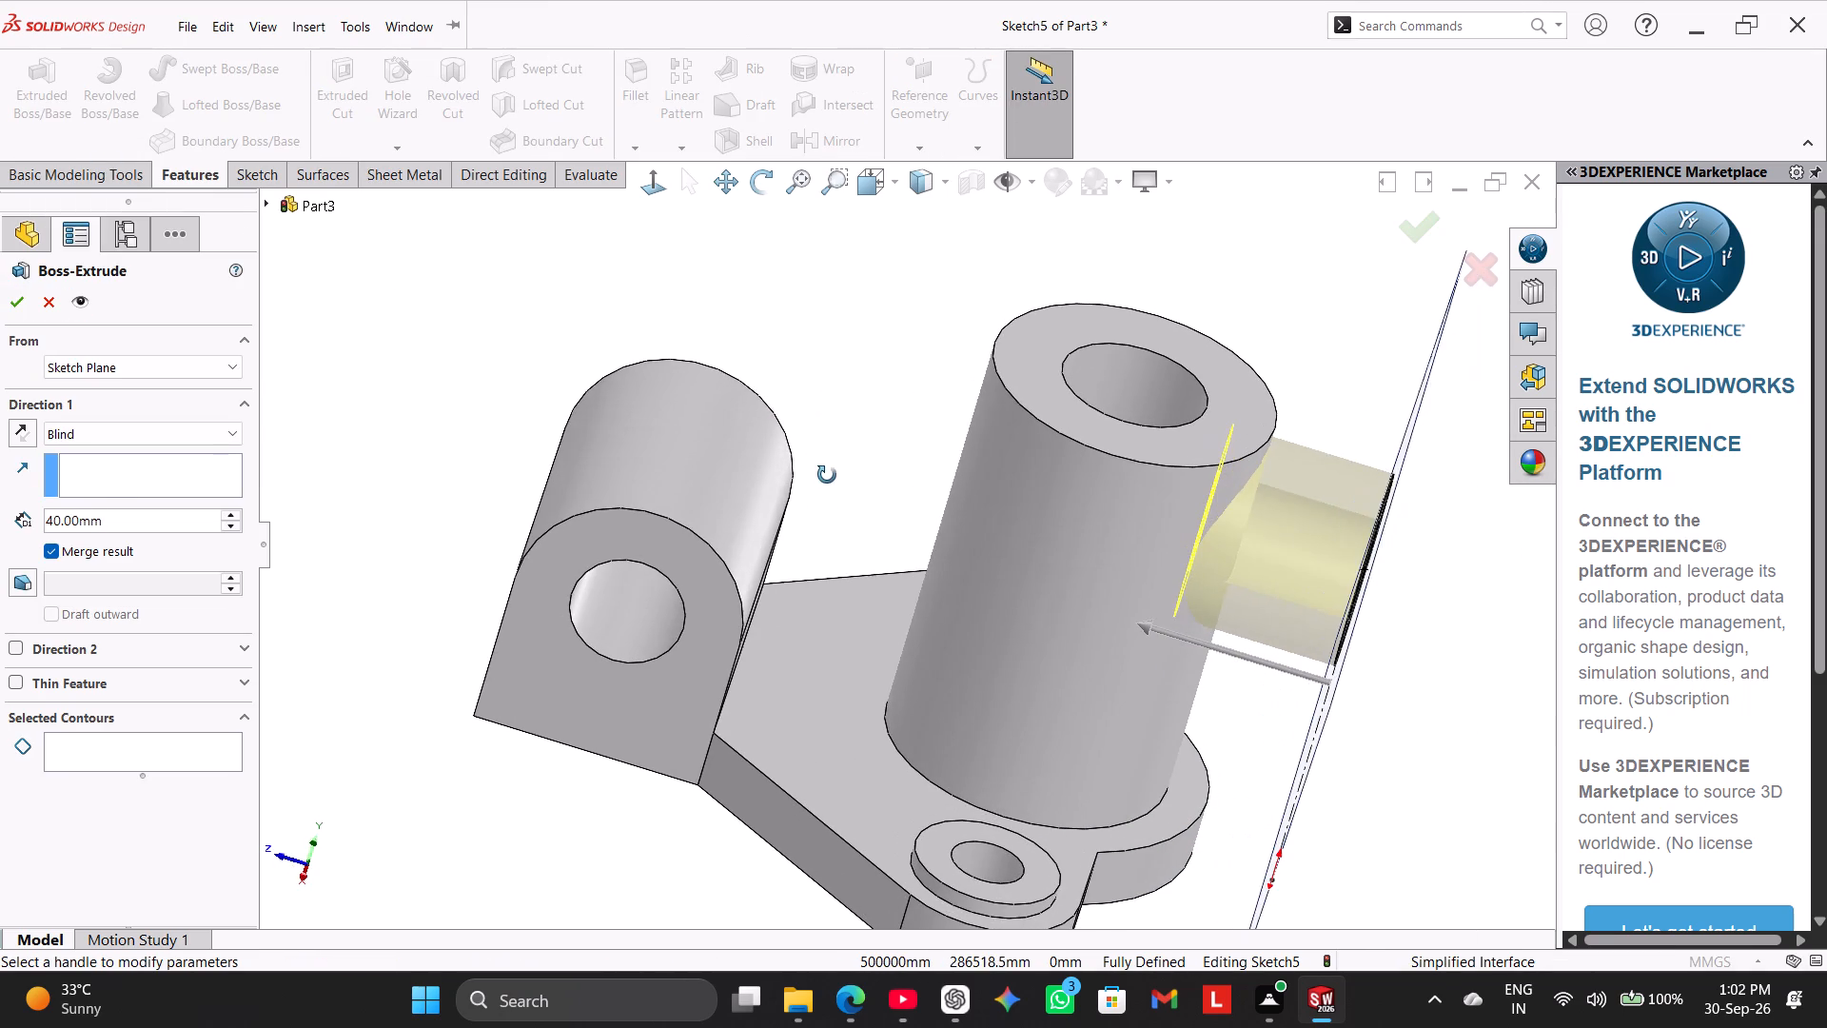
pyautogui.moveTo(827, 475); pyautogui.dragTo(828, 475, button='middle')
pyautogui.click(137, 440)
pyautogui.click(145, 484)
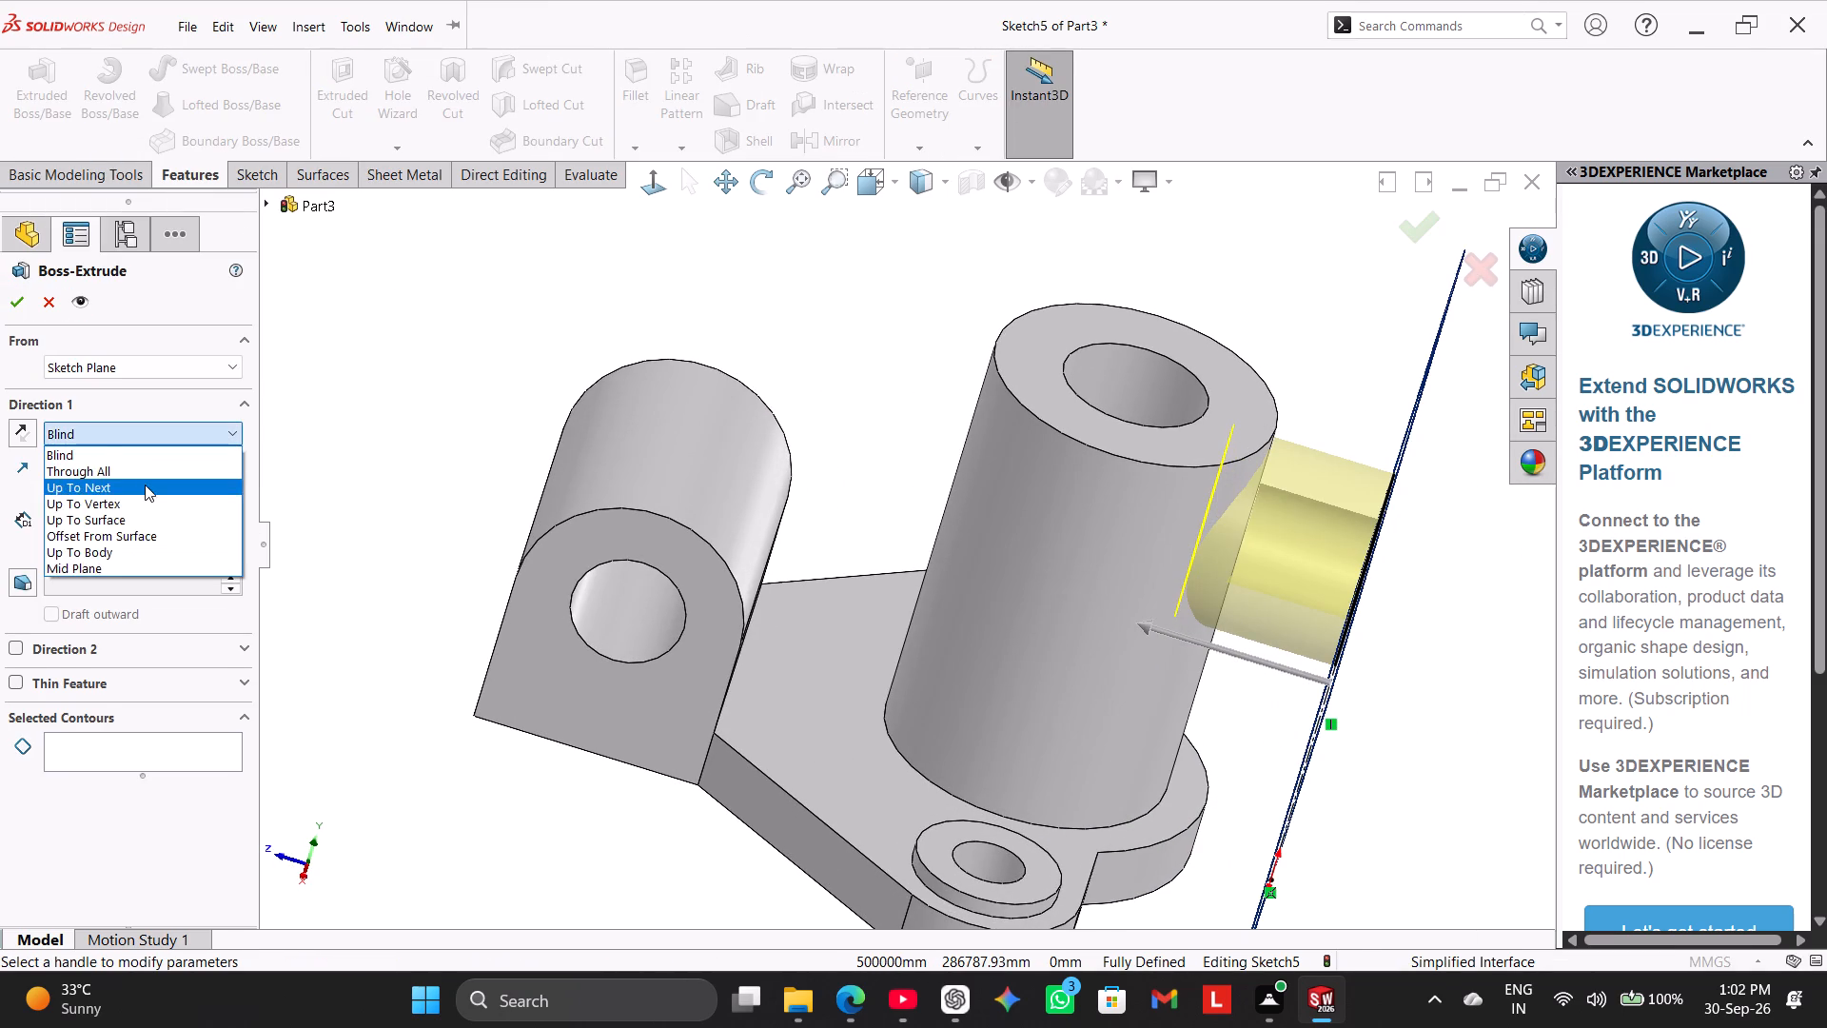
pyautogui.click(6, 310)
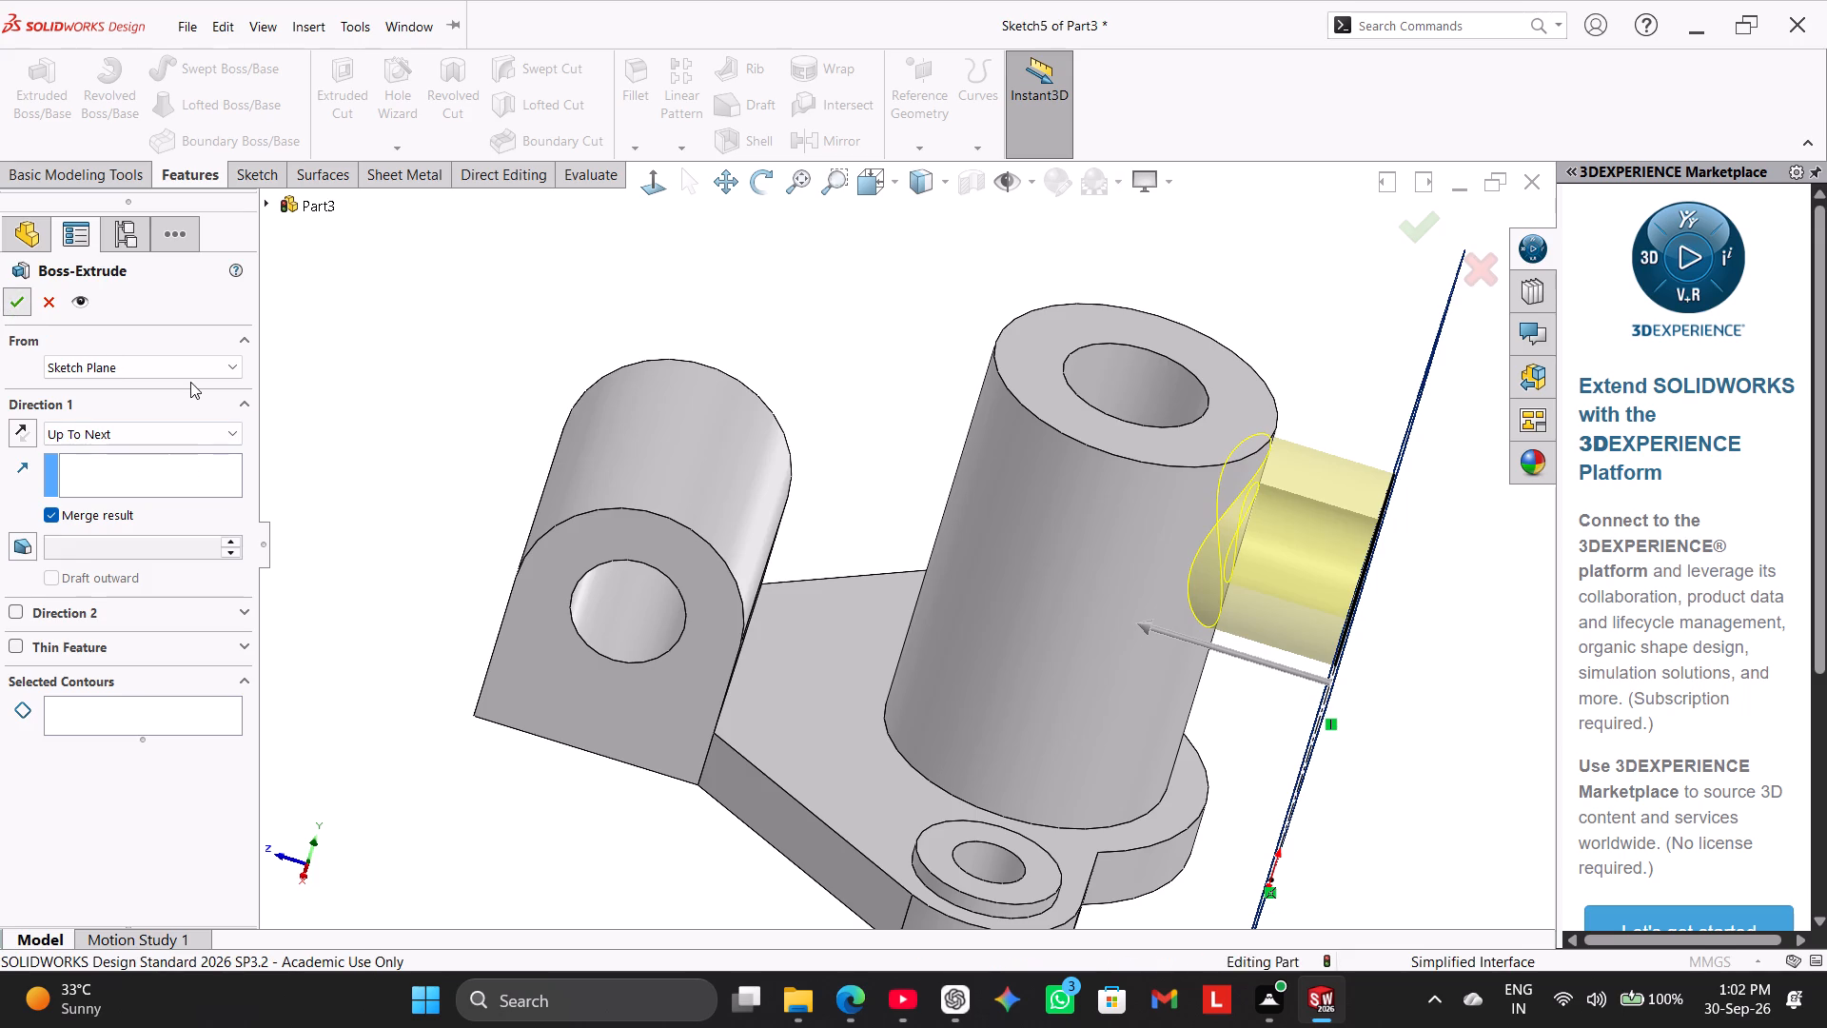
pyautogui.click(358, 428)
# Hide the offset reference plane at the end of the side boss.
pyautogui.moveTo(371, 428); pyautogui.dragTo(256, 363, button='middle')
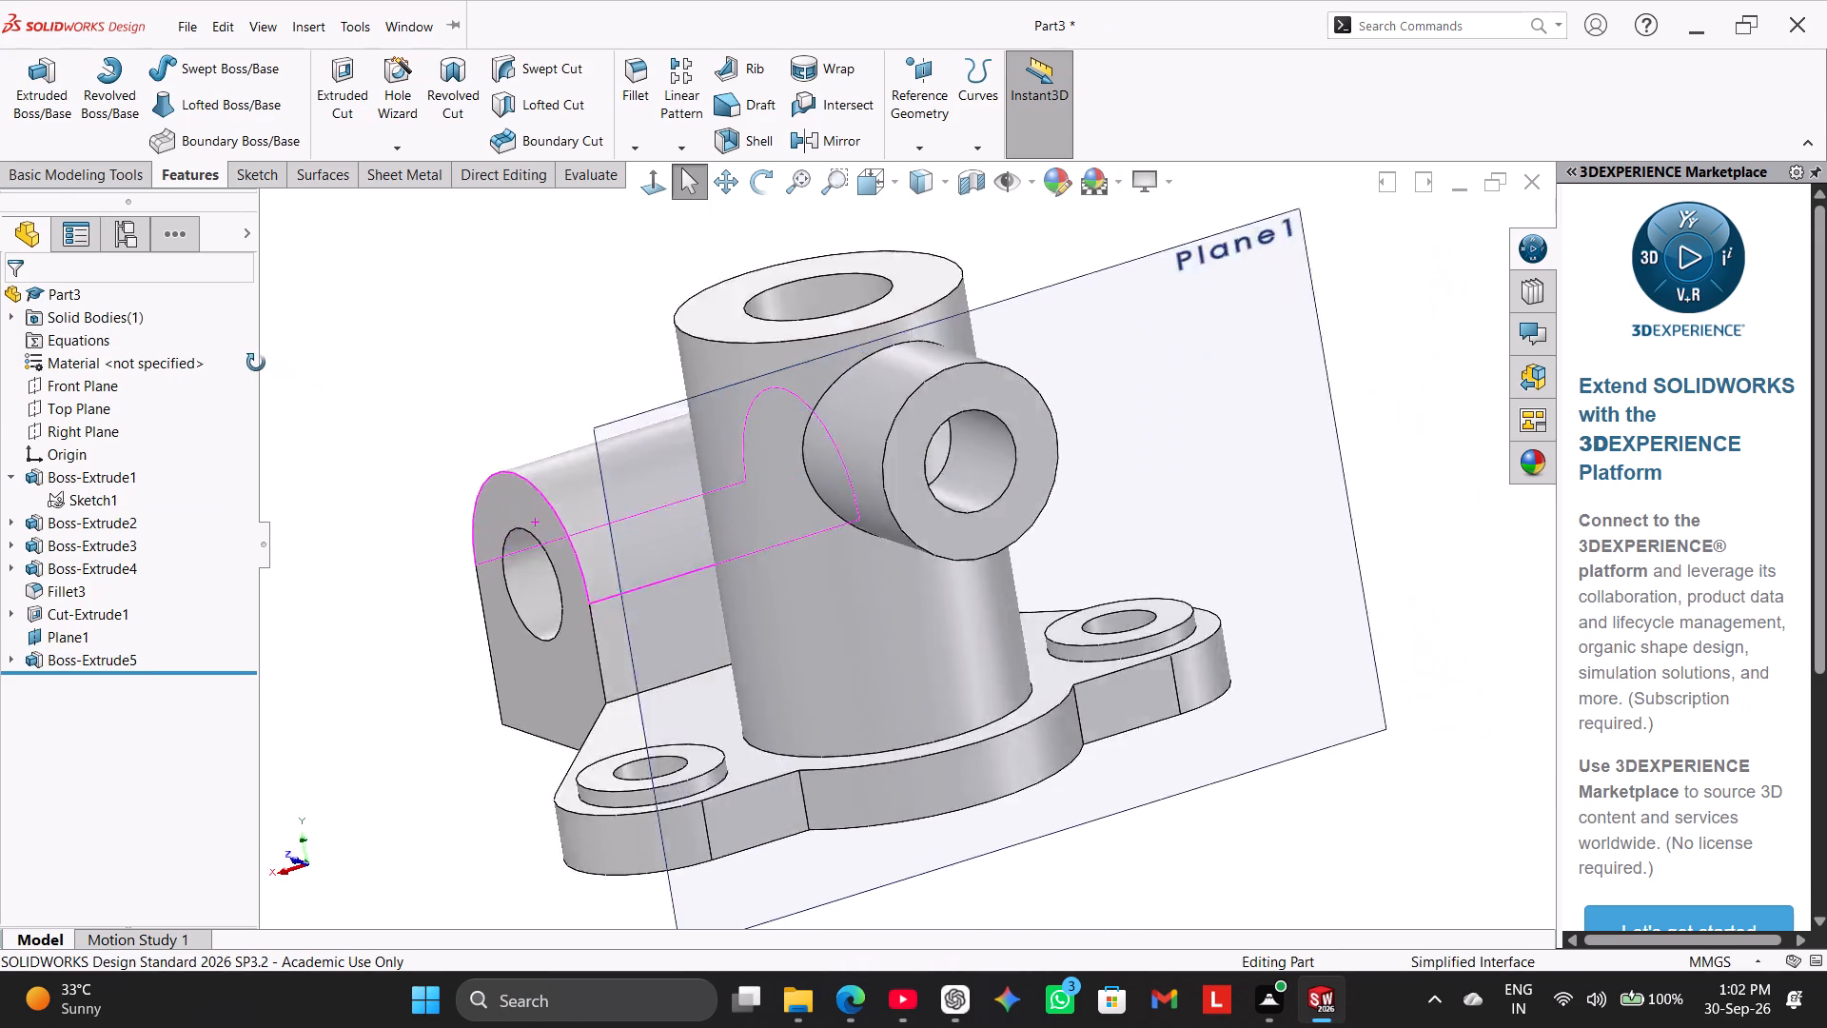
pyautogui.moveTo(256, 363); pyautogui.dragTo(303, 383, button='middle')
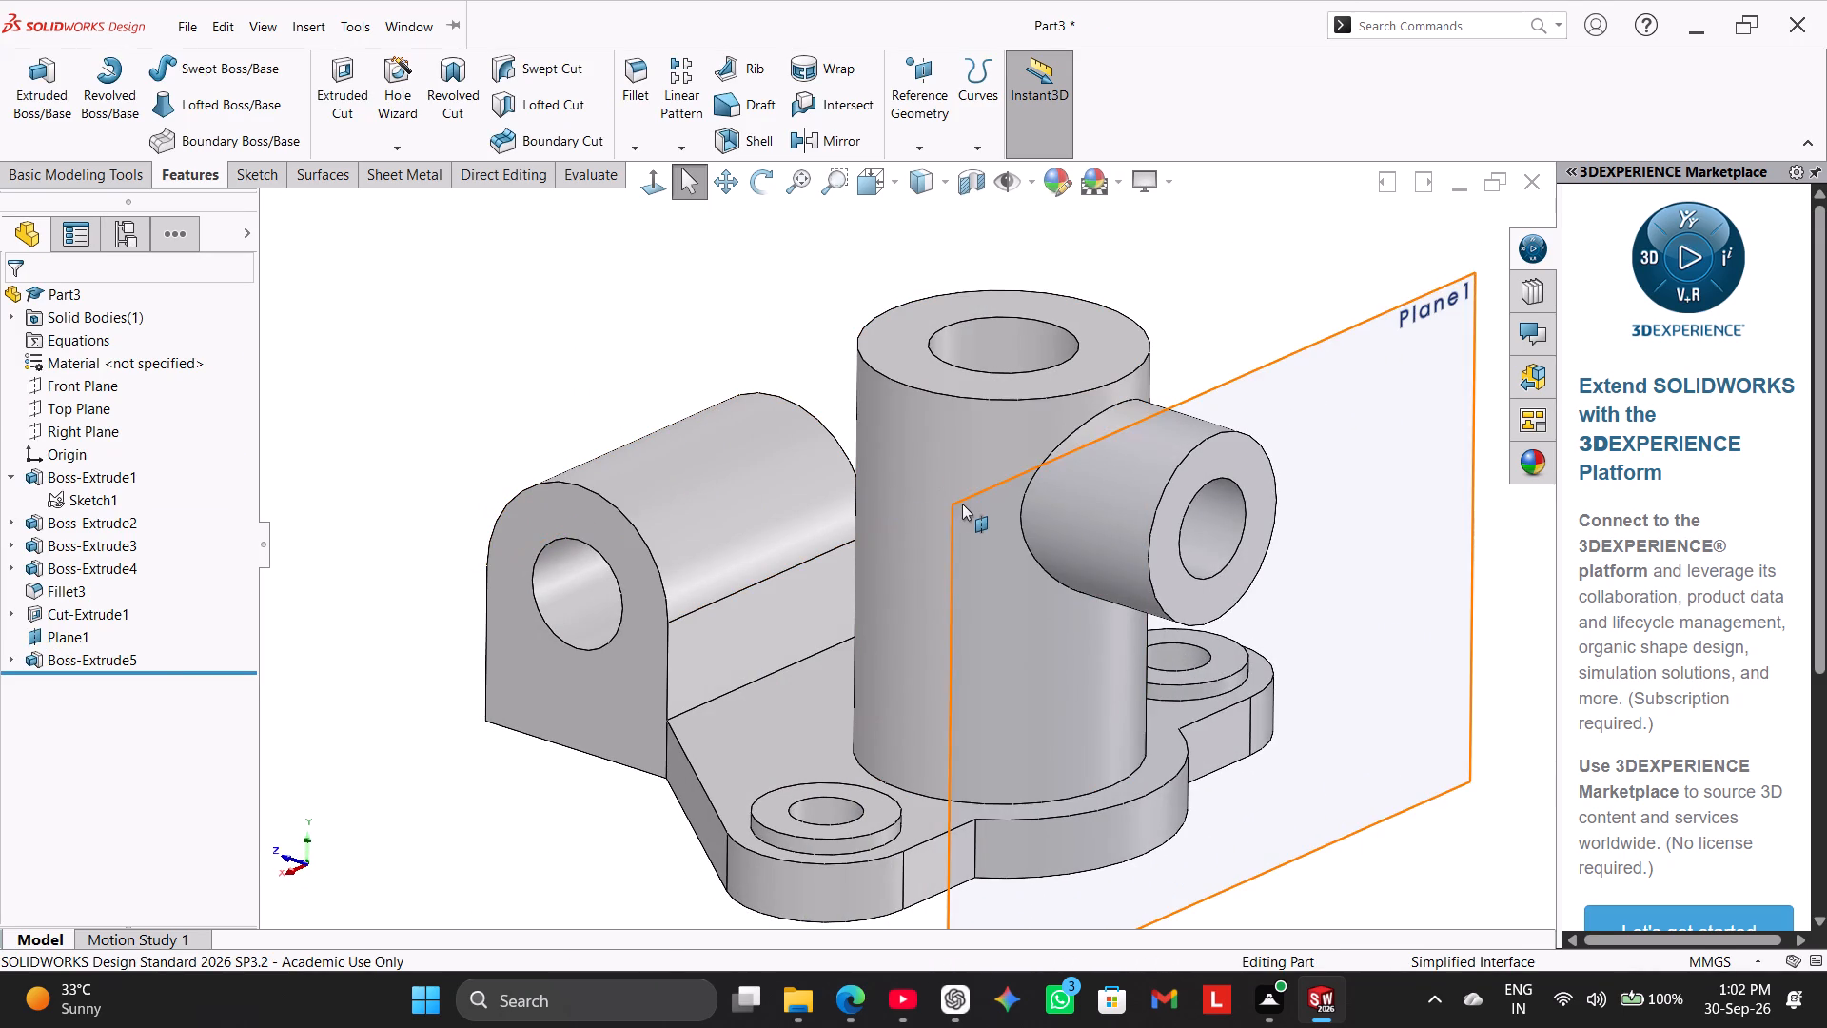
pyautogui.rightClick(962, 504)
pyautogui.click(1038, 479)
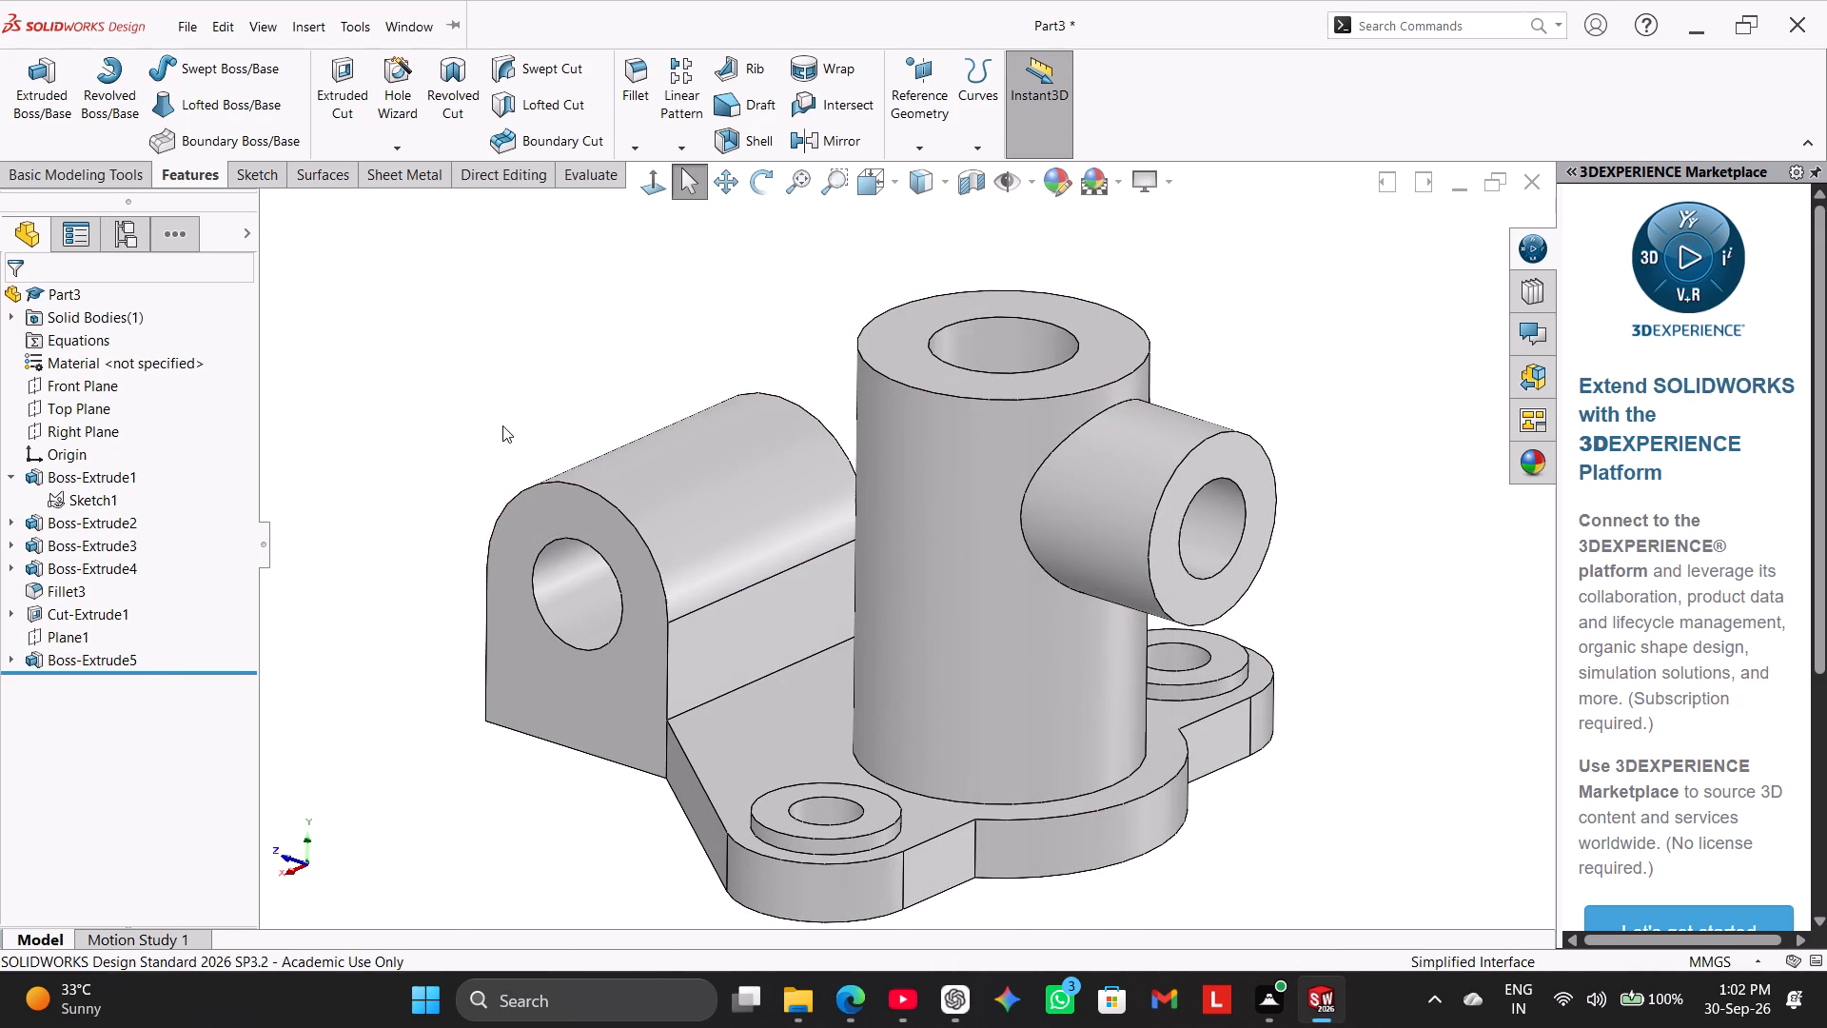
pyautogui.click(494, 424)
# Cut-extrude only the 25 mm inner-circle contour of the side boss's sketch into the cylinder wall, using Up To Next.
pyautogui.moveTo(452, 439); pyautogui.dragTo(599, 365, button='right')
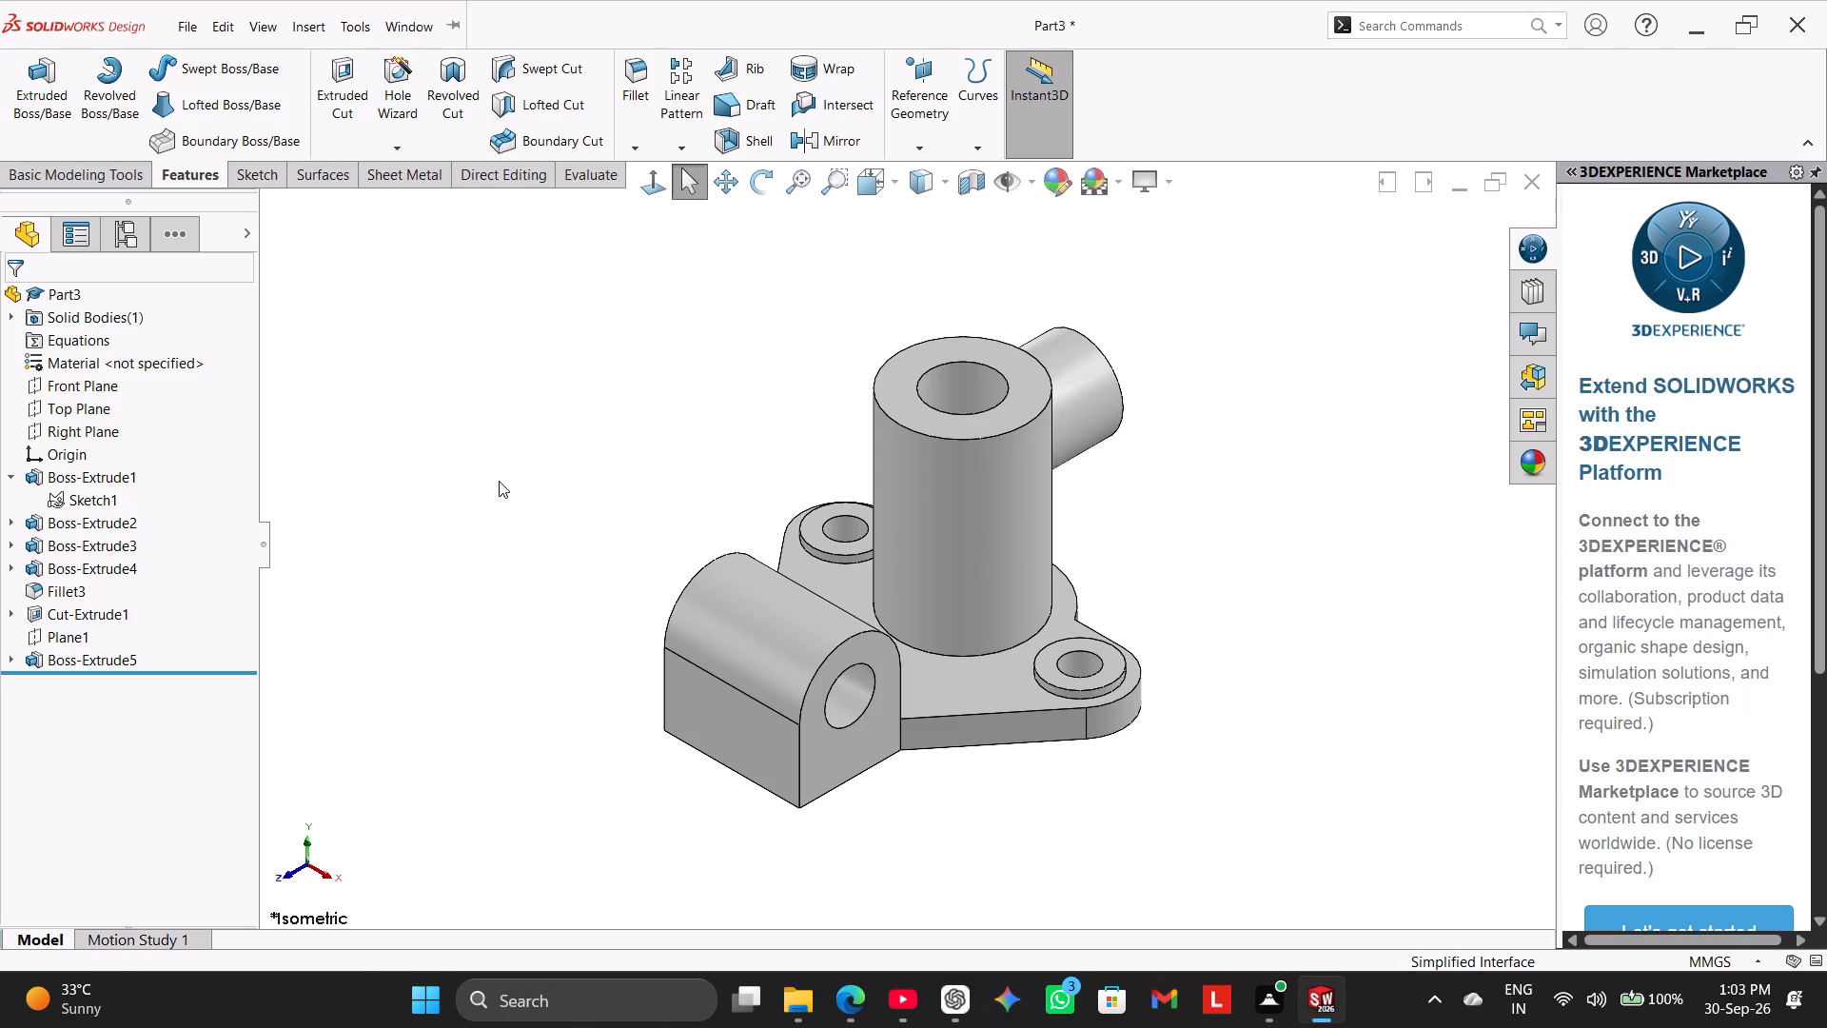
pyautogui.moveTo(592, 531); pyautogui.dragTo(623, 689, button='middle')
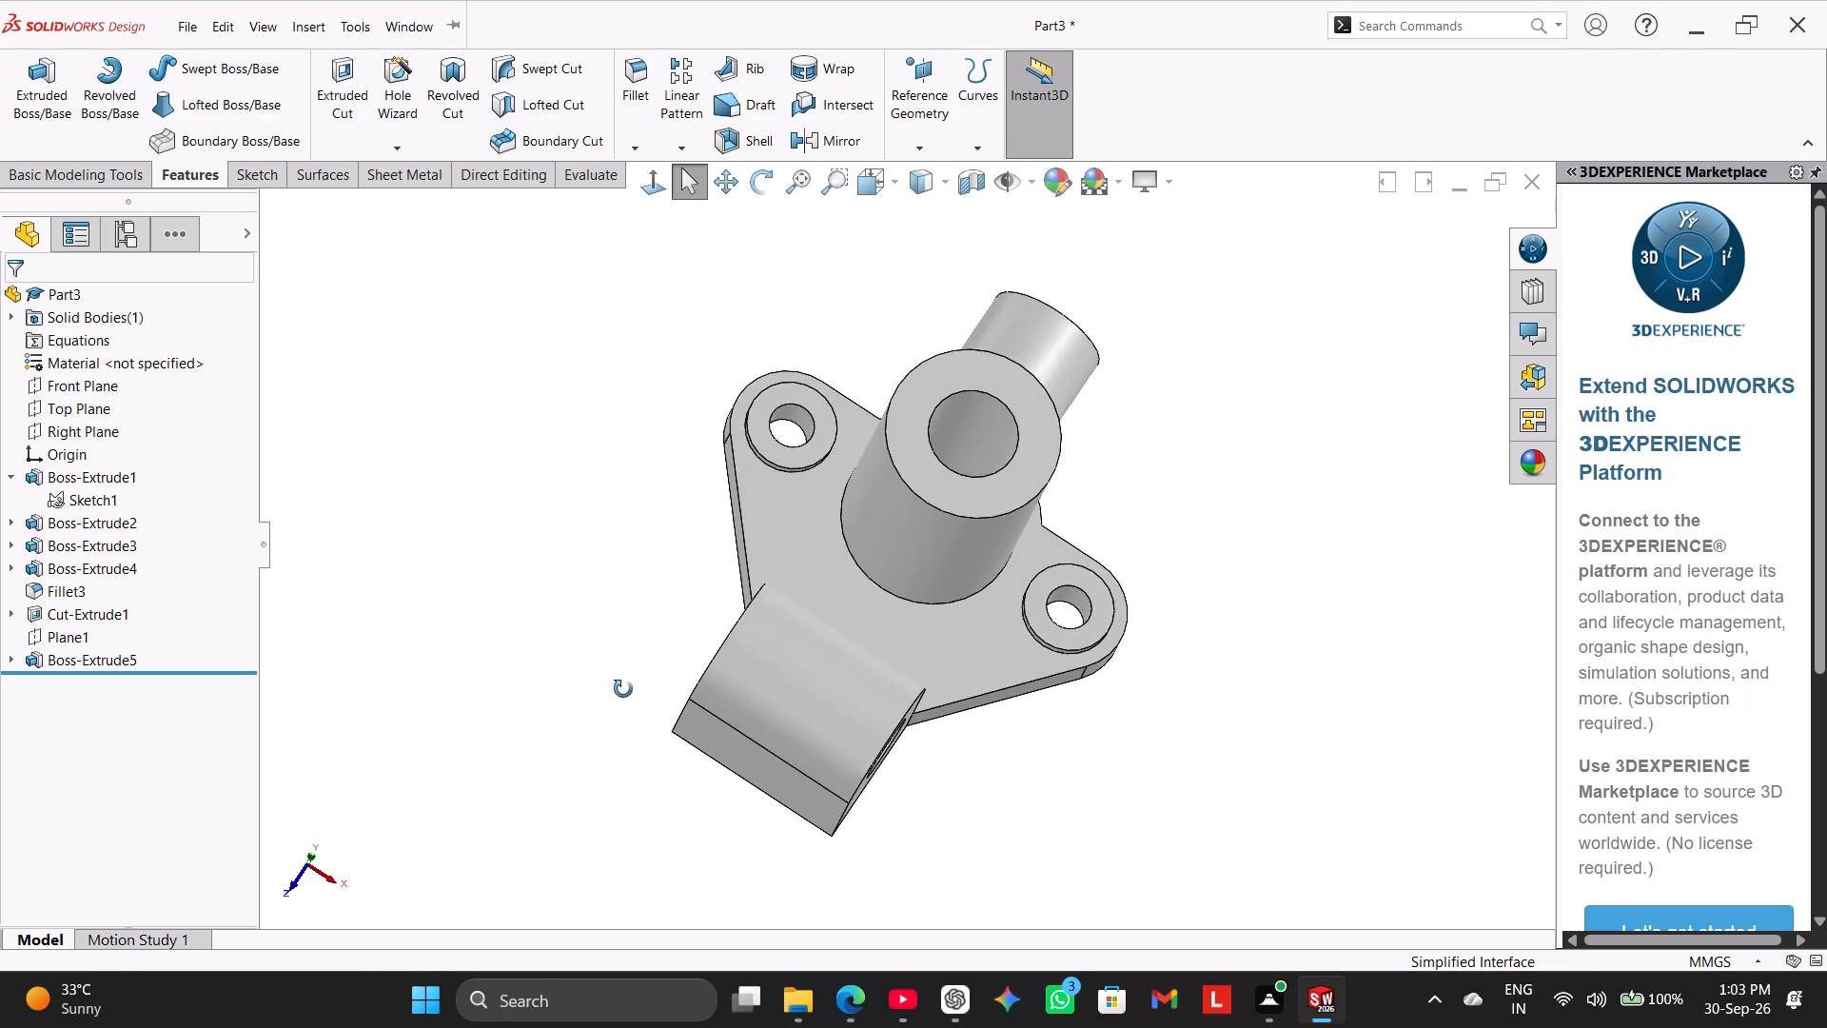
pyautogui.moveTo(623, 689); pyautogui.dragTo(470, 941, button='middle')
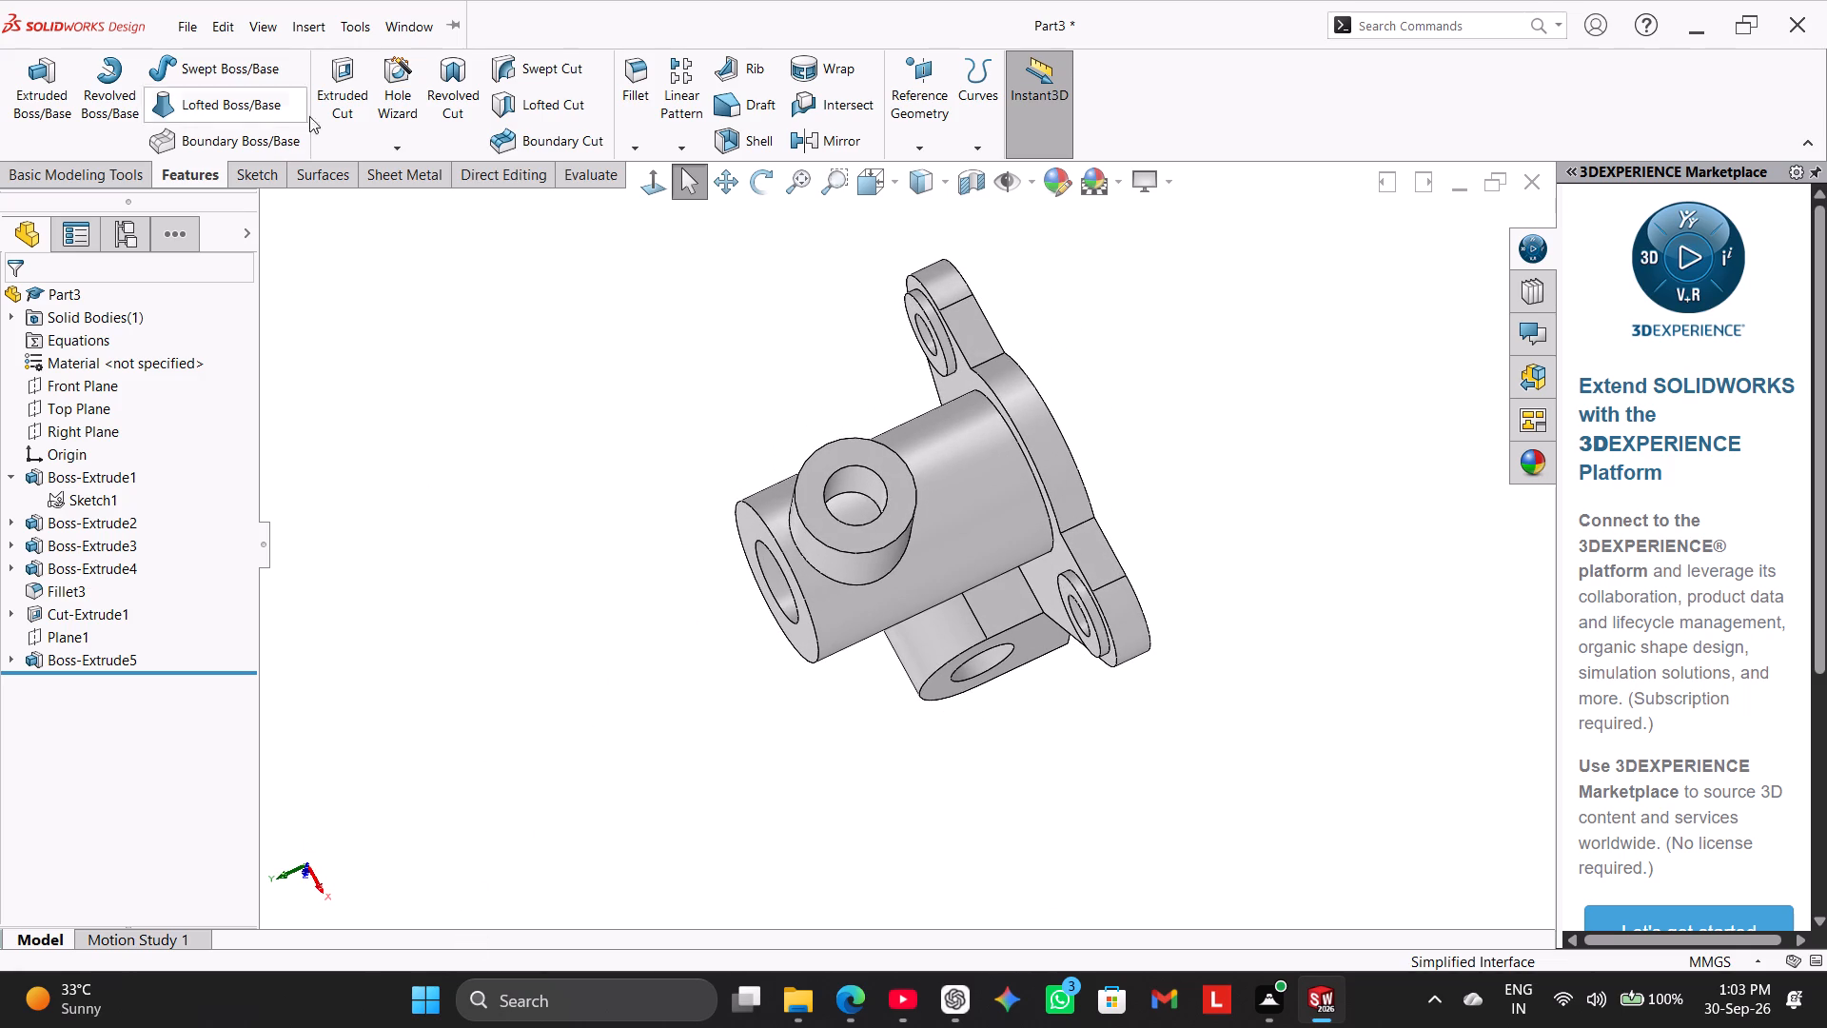
pyautogui.click(333, 104)
pyautogui.click(265, 202)
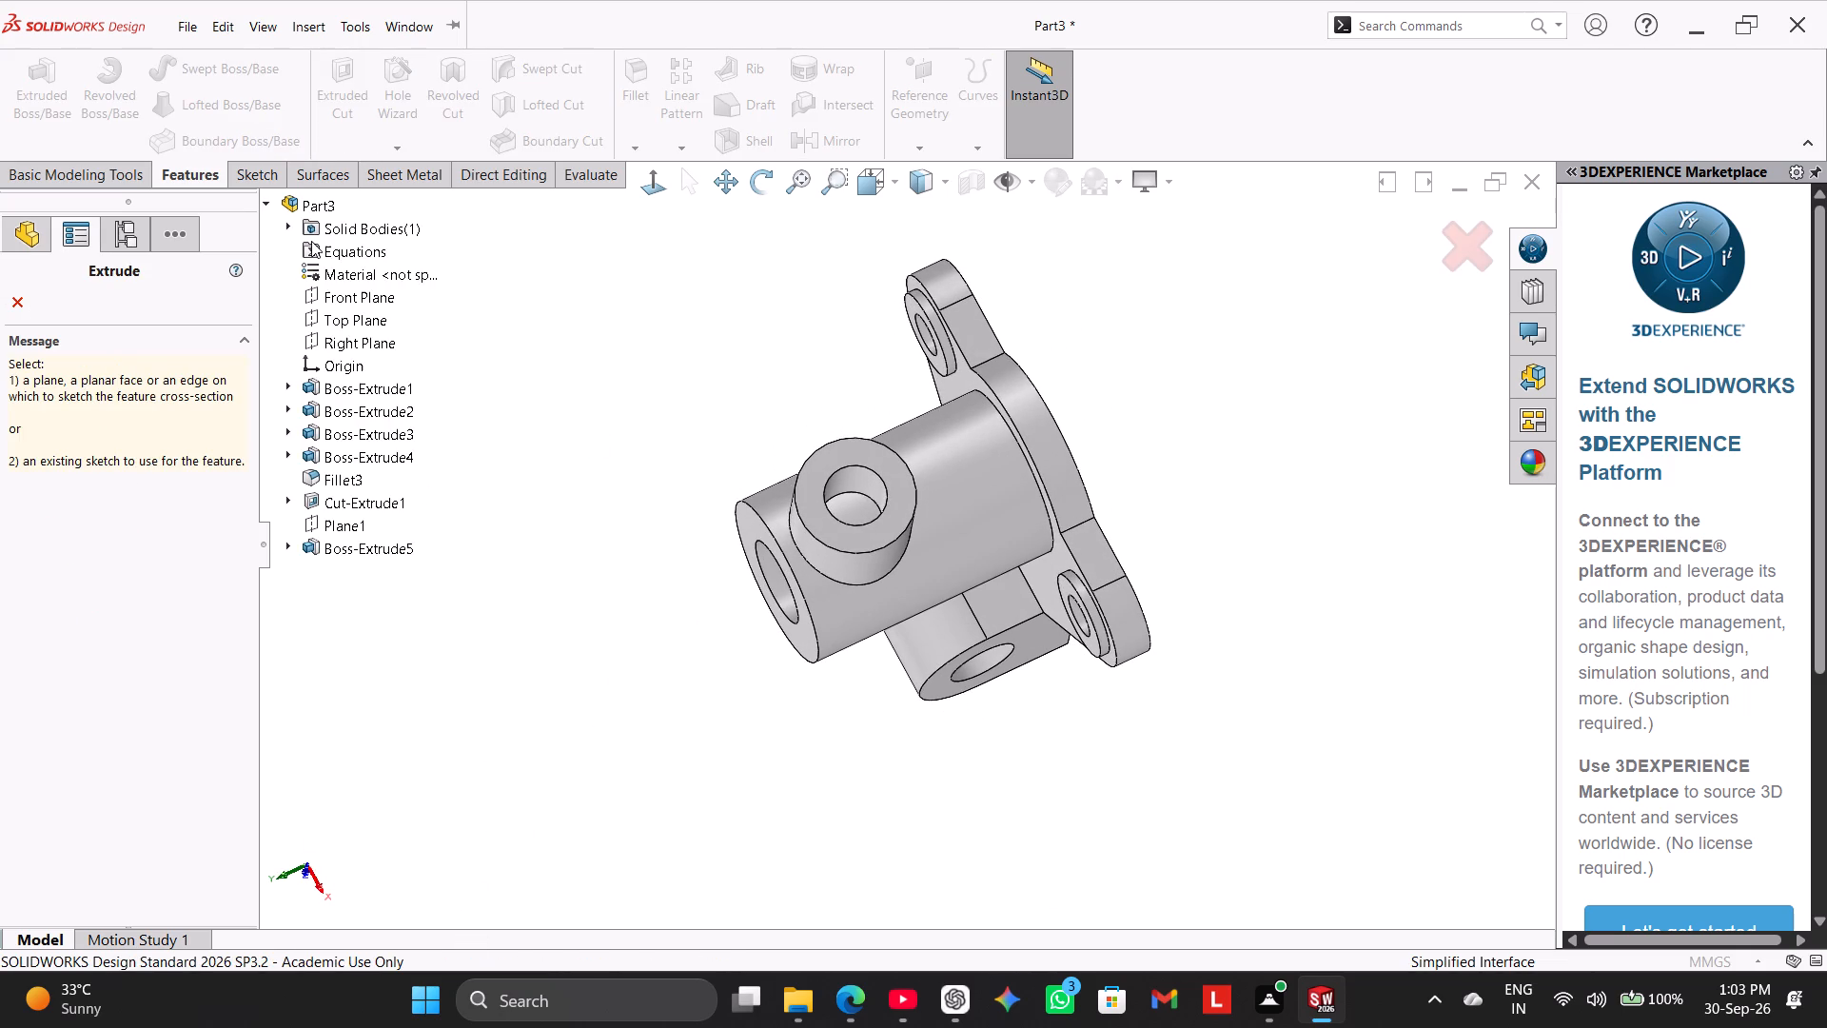
pyautogui.click(291, 547)
pyautogui.click(343, 565)
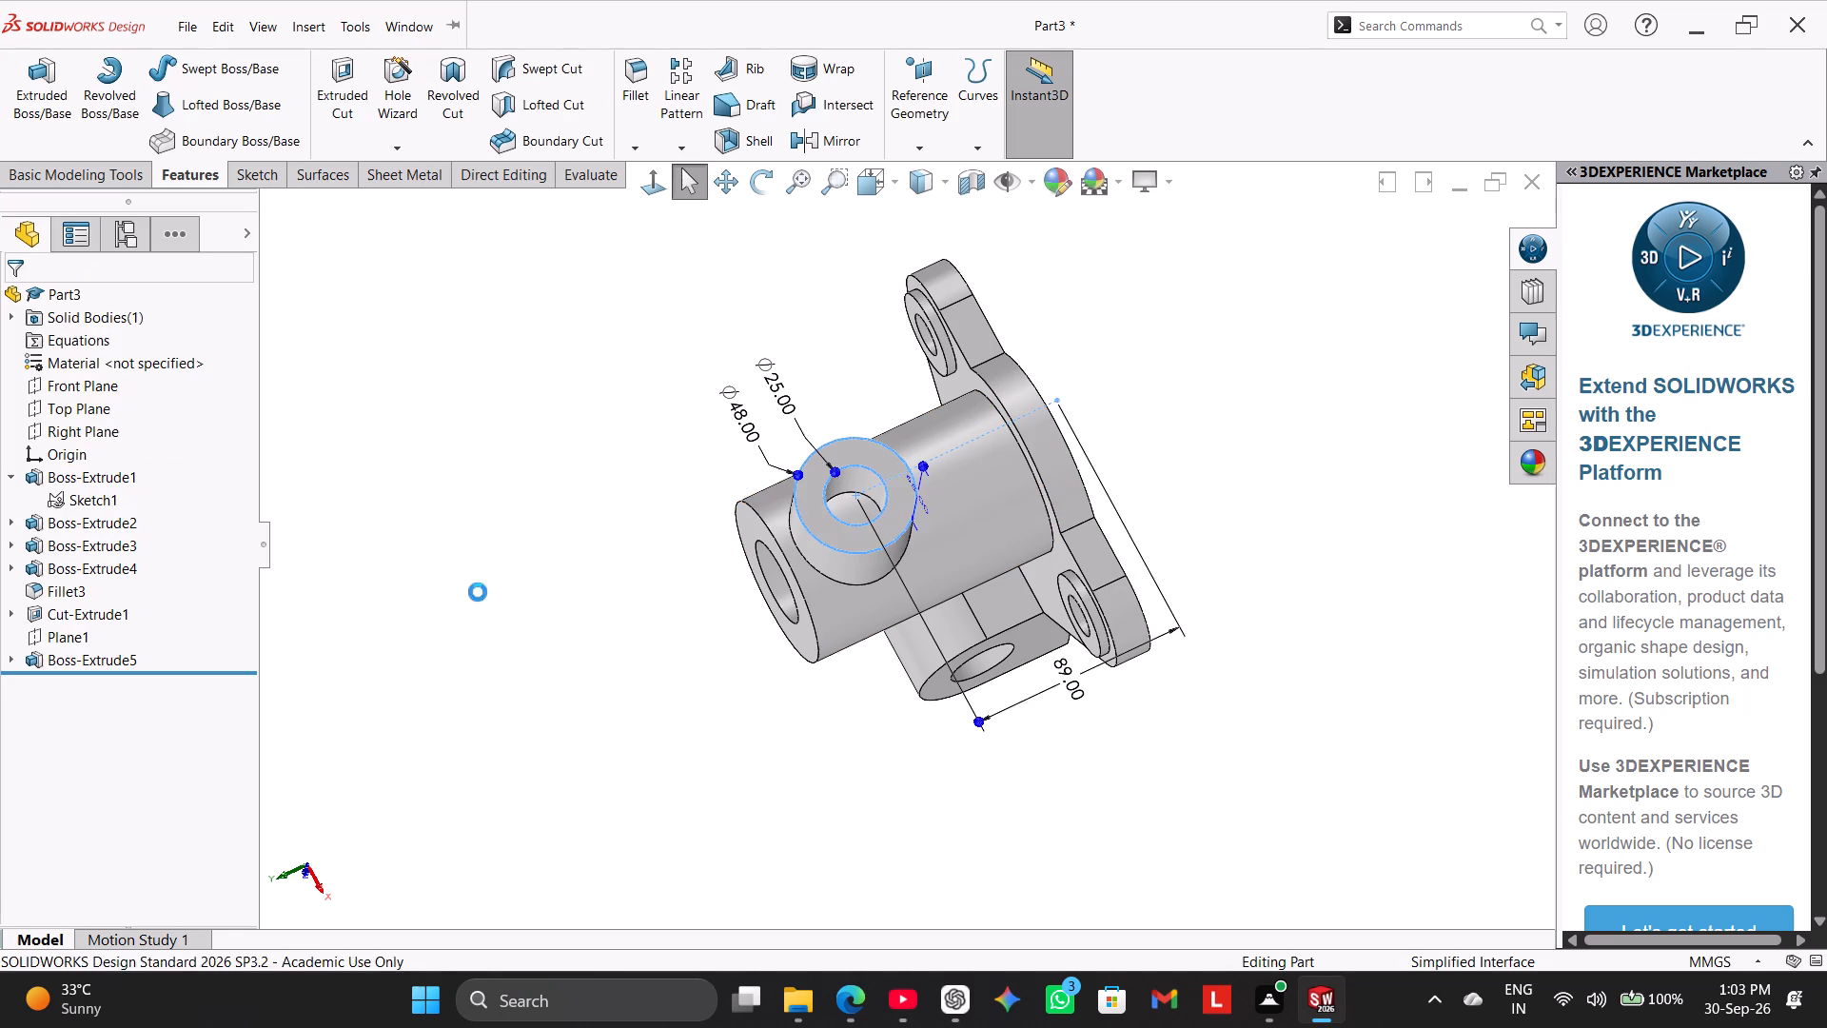
pyautogui.moveTo(599, 629); pyautogui.dragTo(601, 682, button='middle')
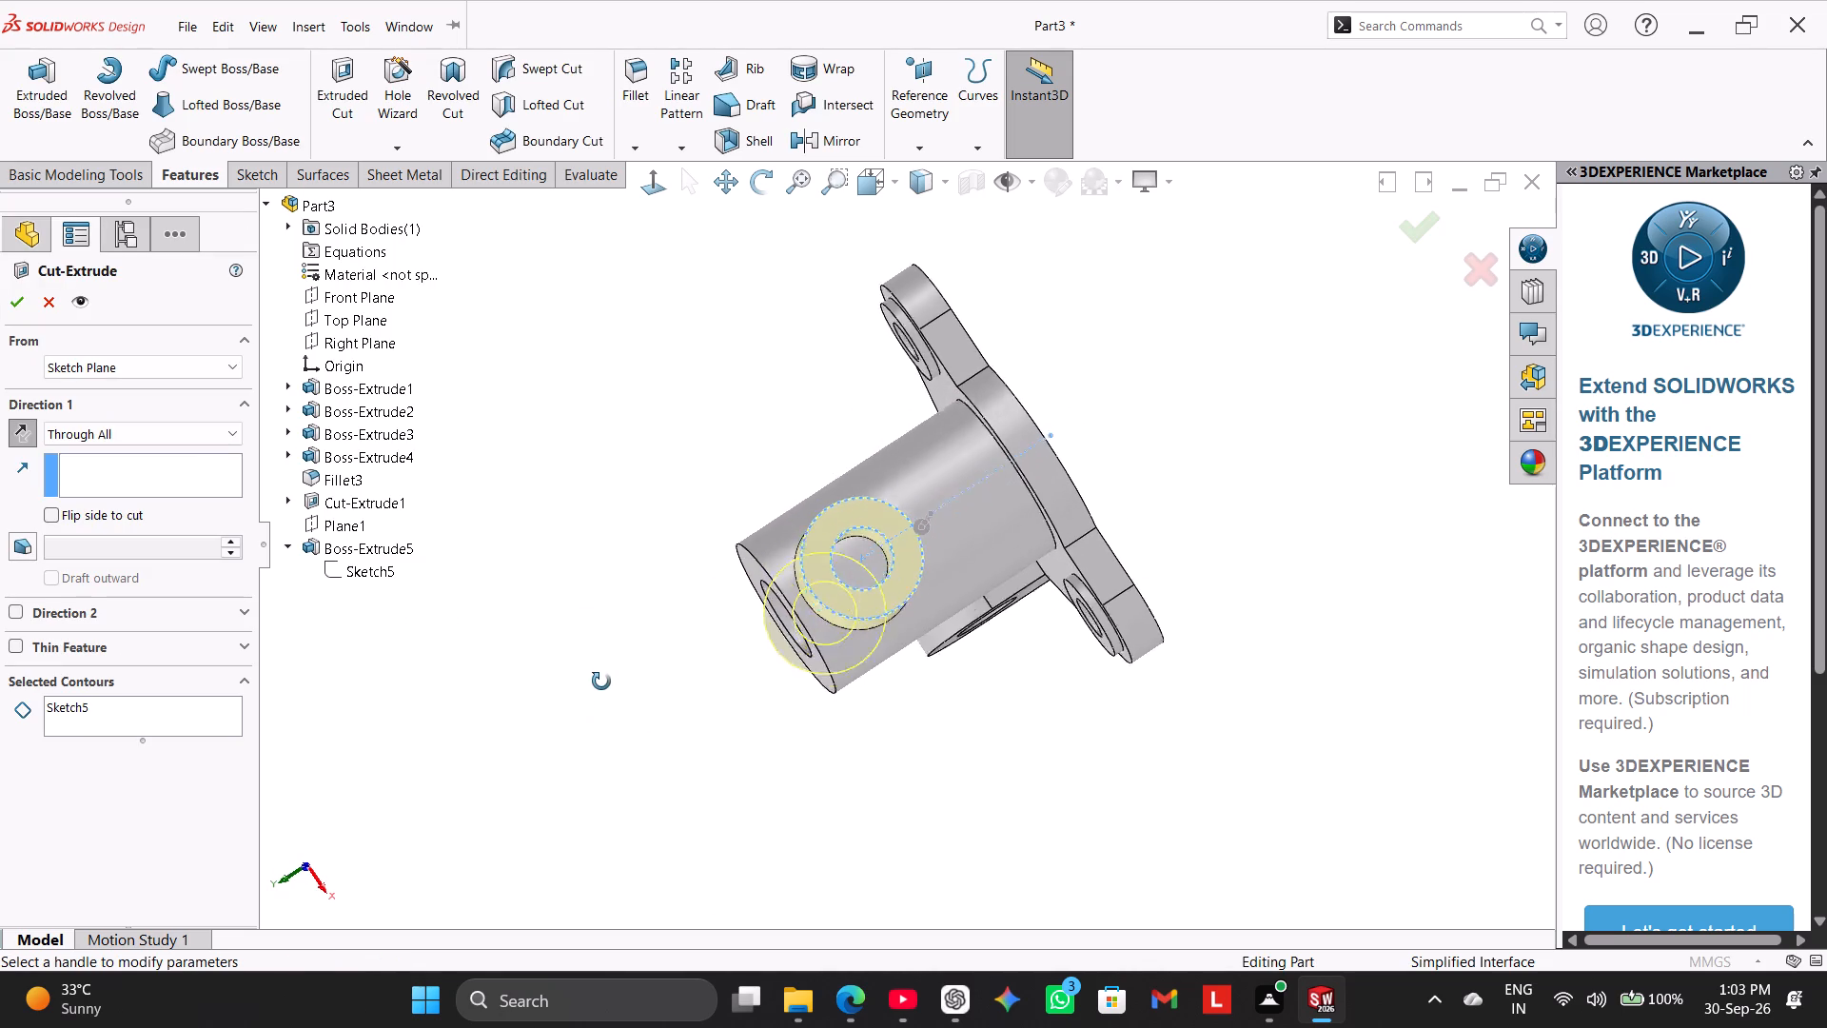
pyautogui.moveTo(601, 682); pyautogui.dragTo(601, 676, button='middle')
pyautogui.moveTo(599, 758); pyautogui.dragTo(587, 572, button='middle')
pyautogui.moveTo(703, 722); pyautogui.dragTo(659, 651, button='middle')
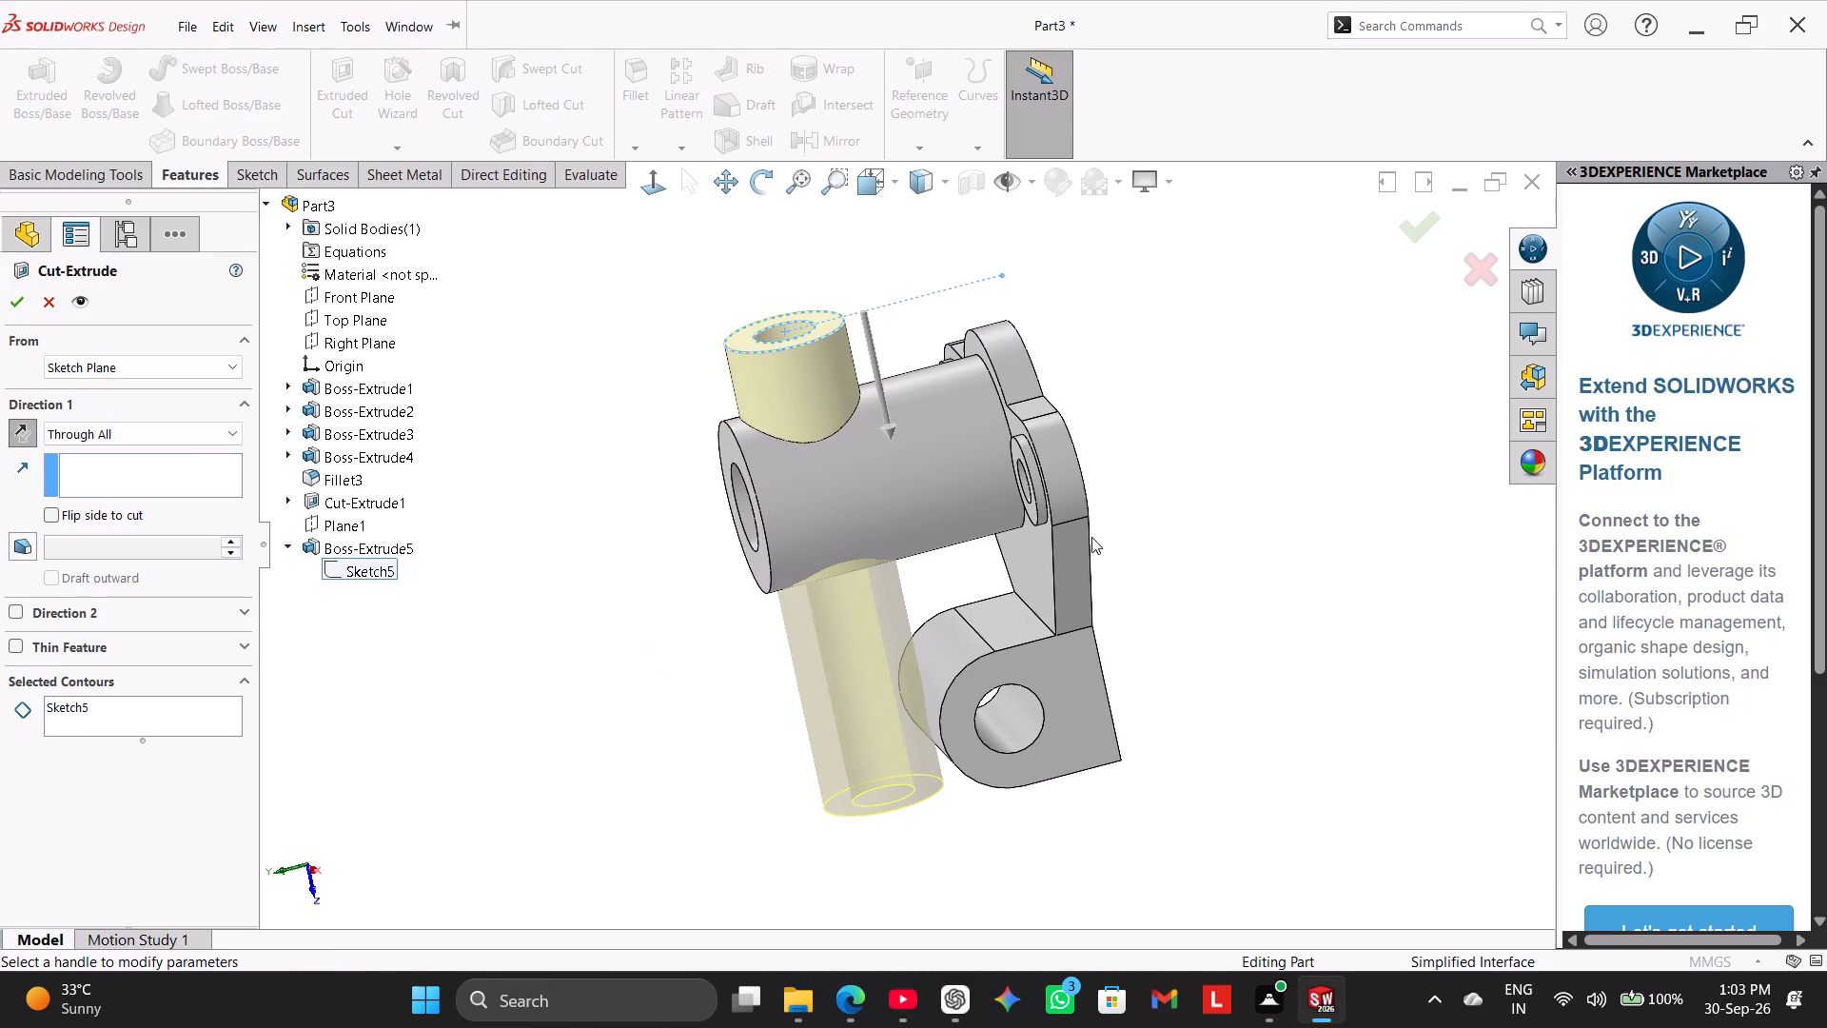
pyautogui.moveTo(1178, 399); pyautogui.dragTo(1353, 642, button='middle')
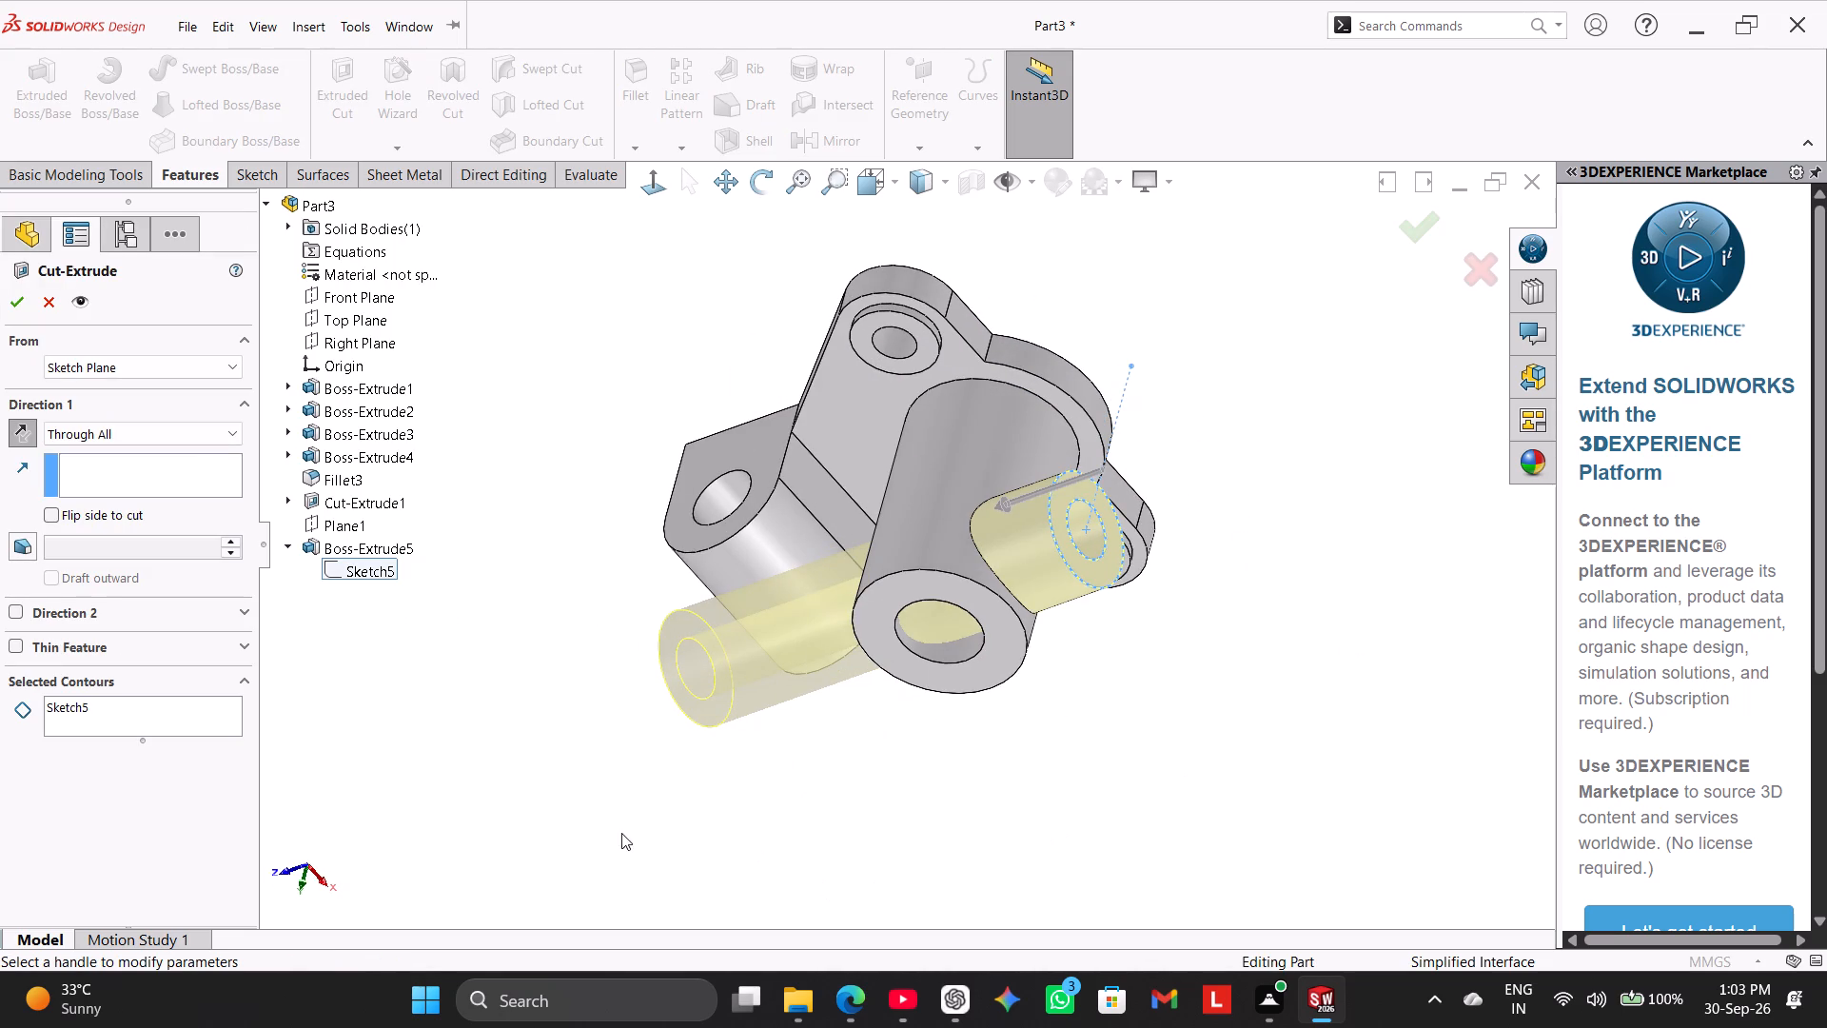
pyautogui.moveTo(619, 832); pyautogui.dragTo(480, 335, button='middle')
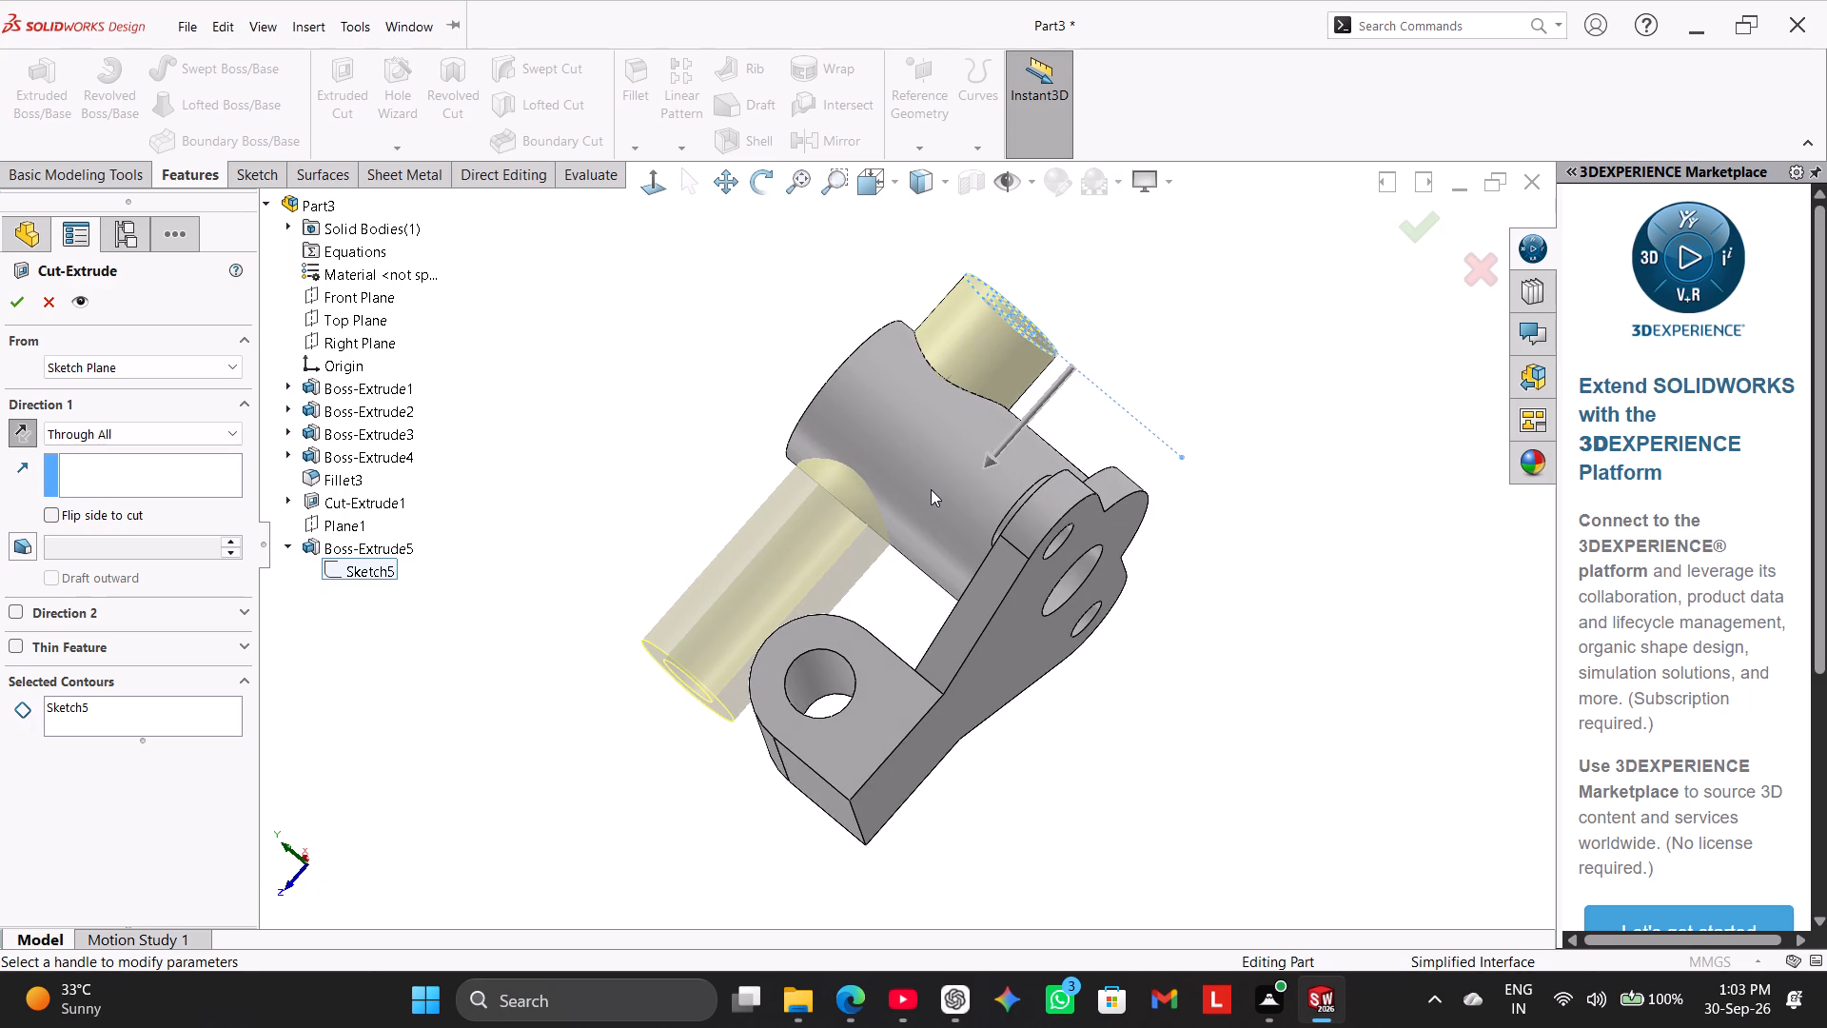
pyautogui.moveTo(1129, 304); pyautogui.dragTo(1133, 509, button='middle')
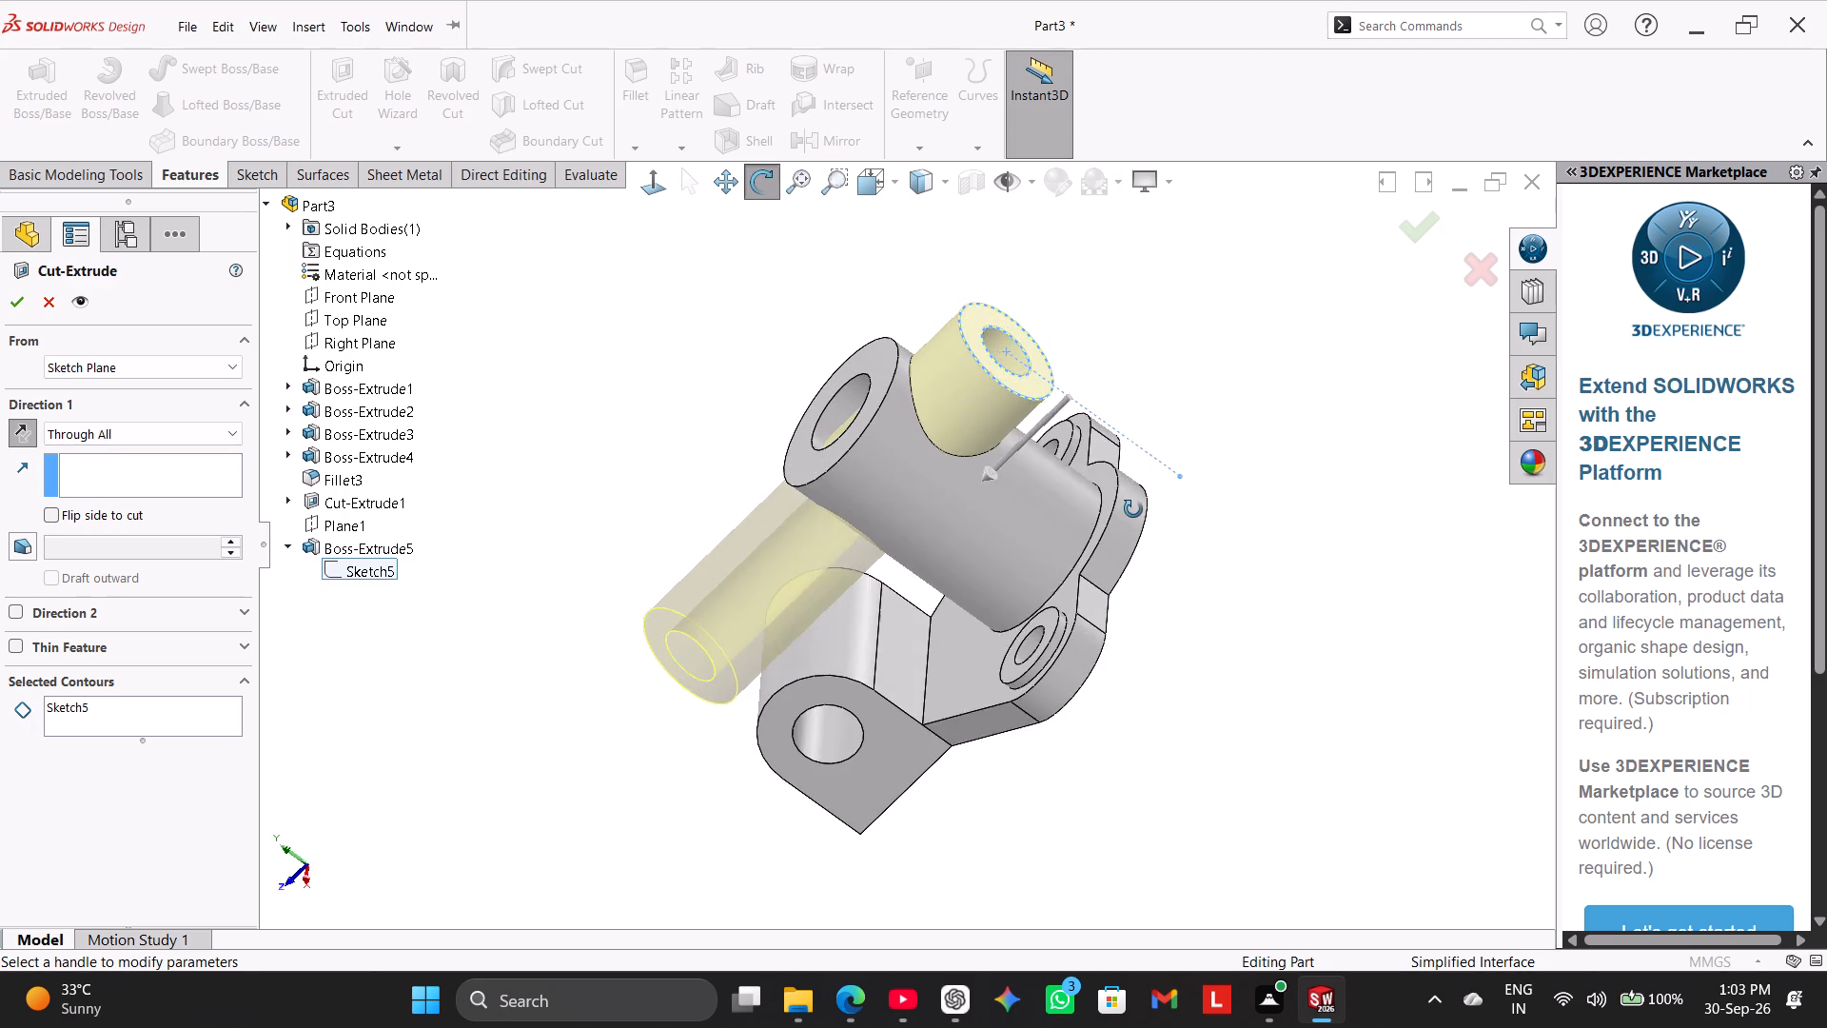
pyautogui.moveTo(1133, 509); pyautogui.dragTo(1133, 521, button='middle')
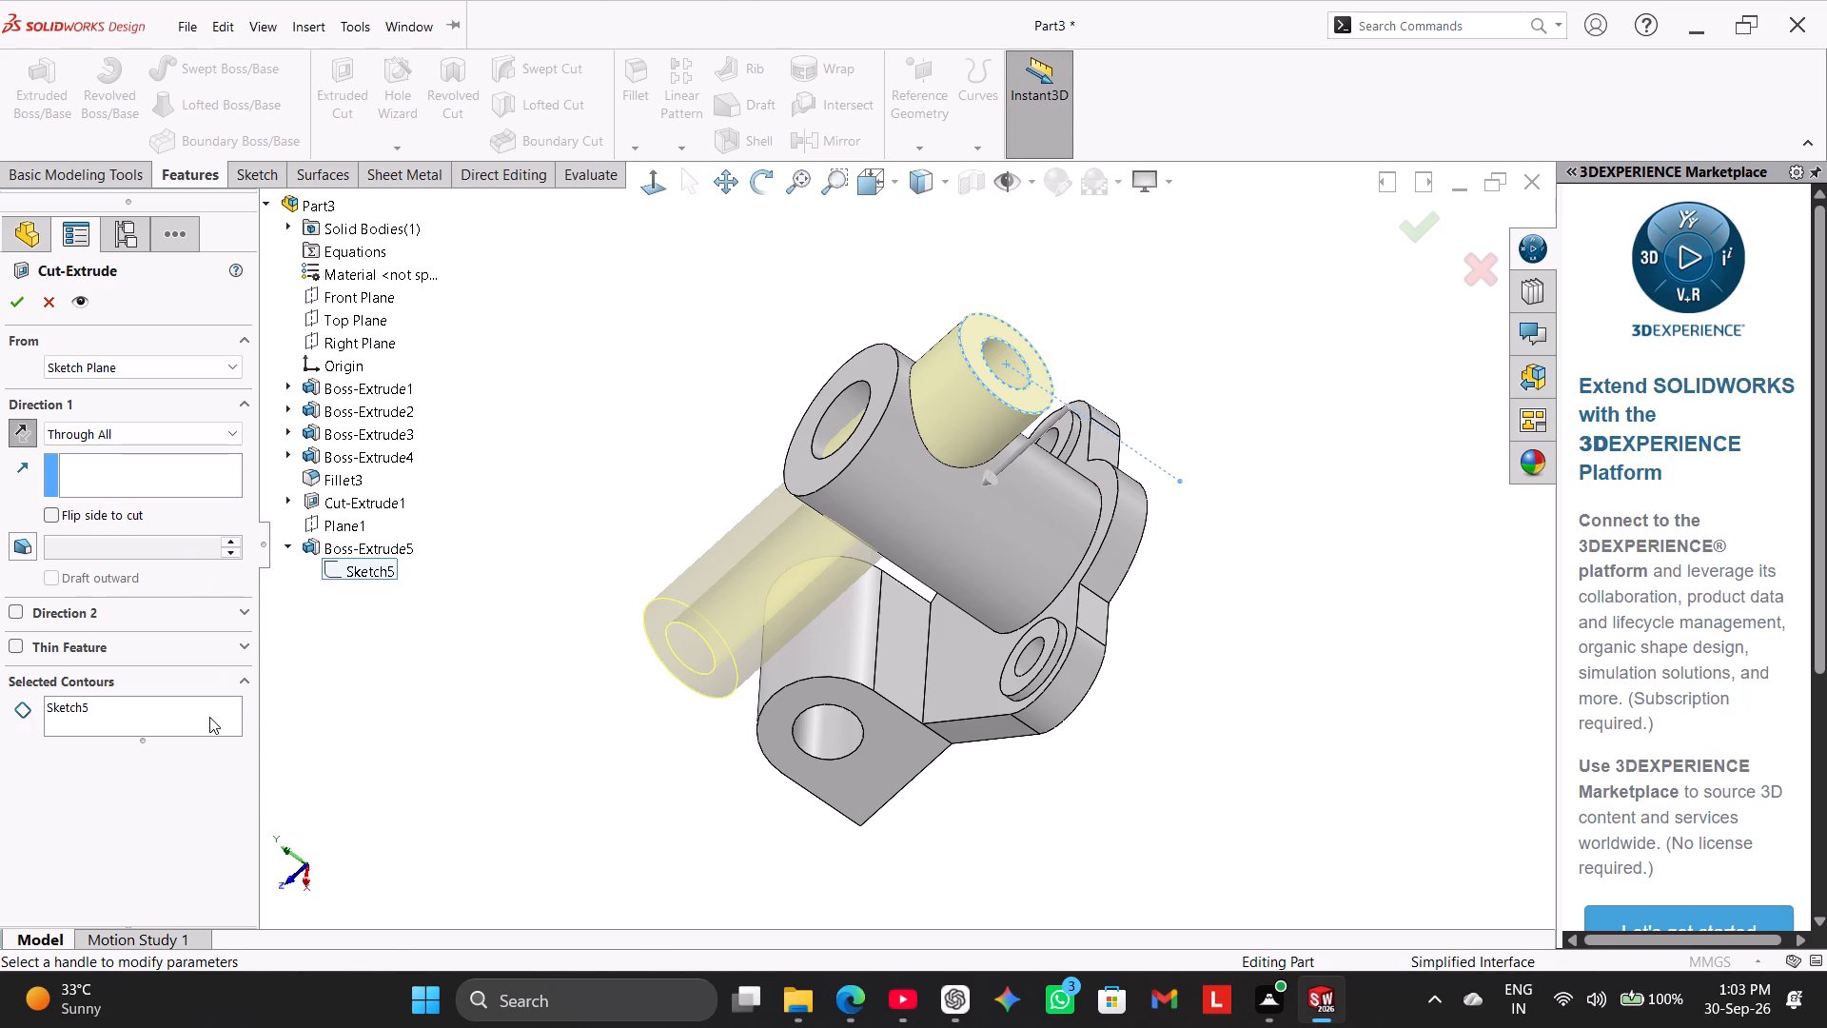
pyautogui.rightClick(207, 714)
pyautogui.click(244, 724)
pyautogui.click(991, 370)
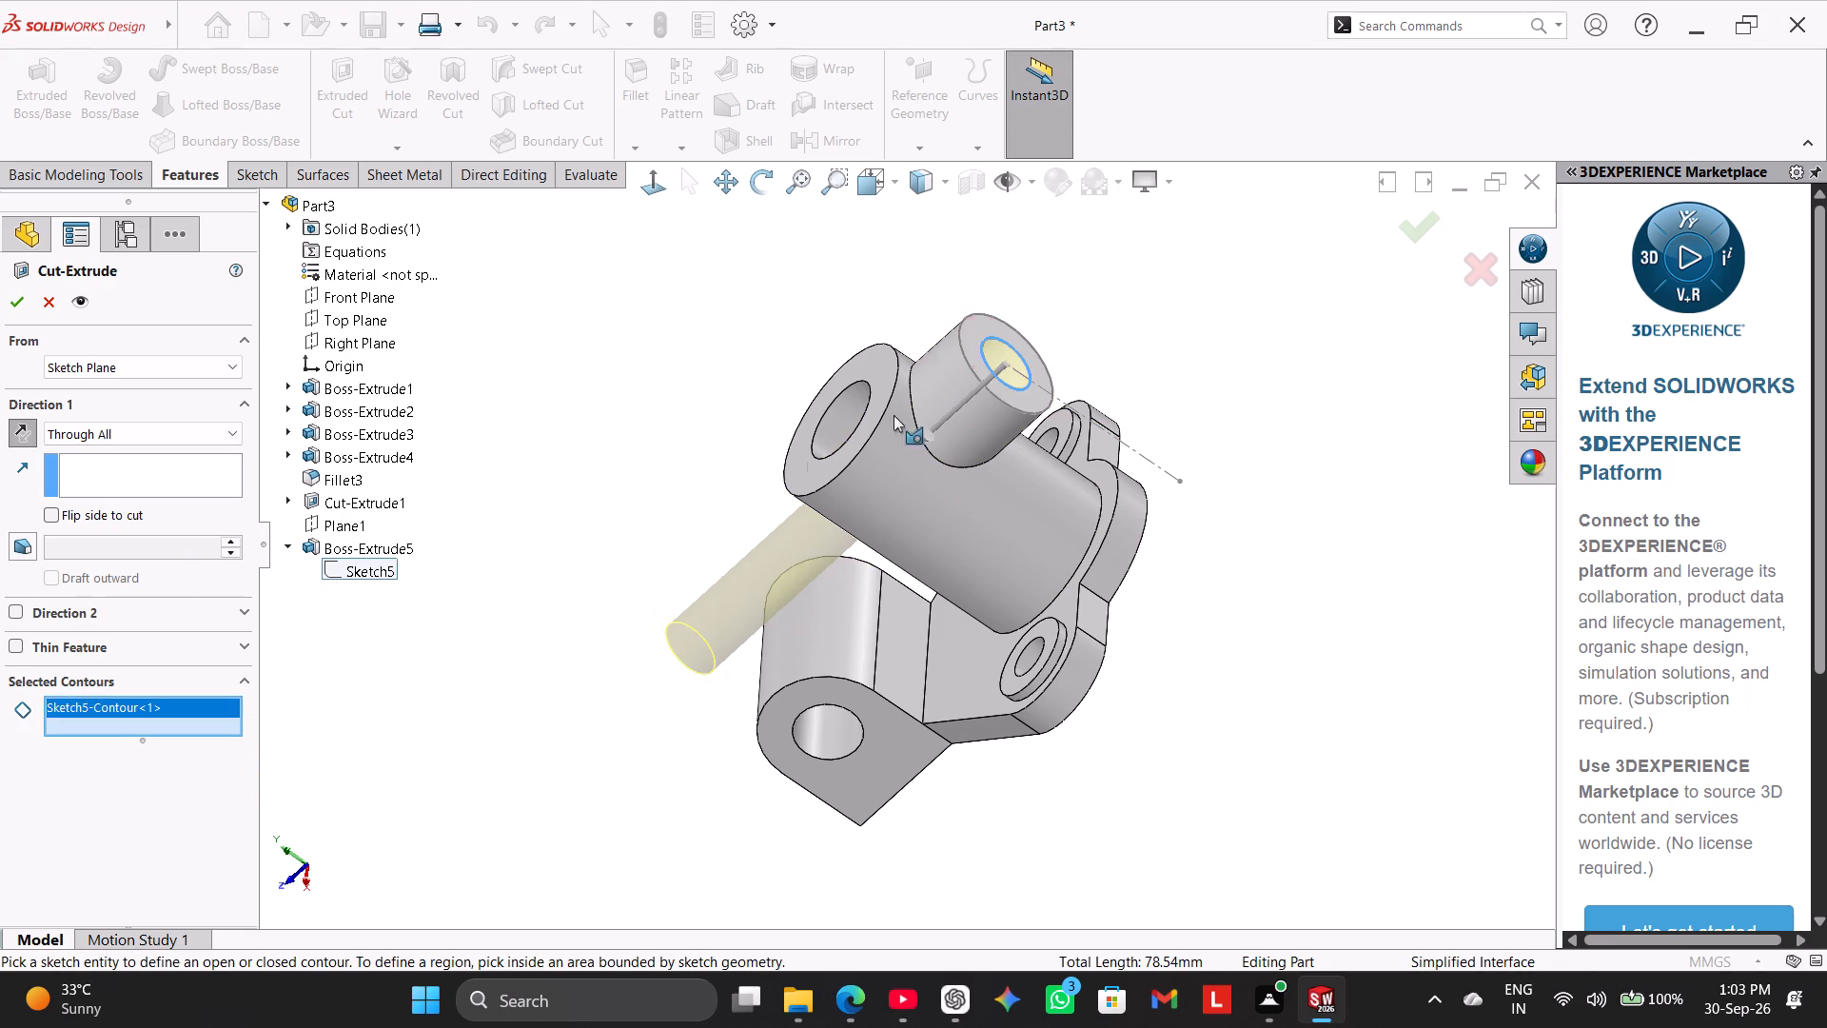
pyautogui.click(179, 437)
pyautogui.click(189, 504)
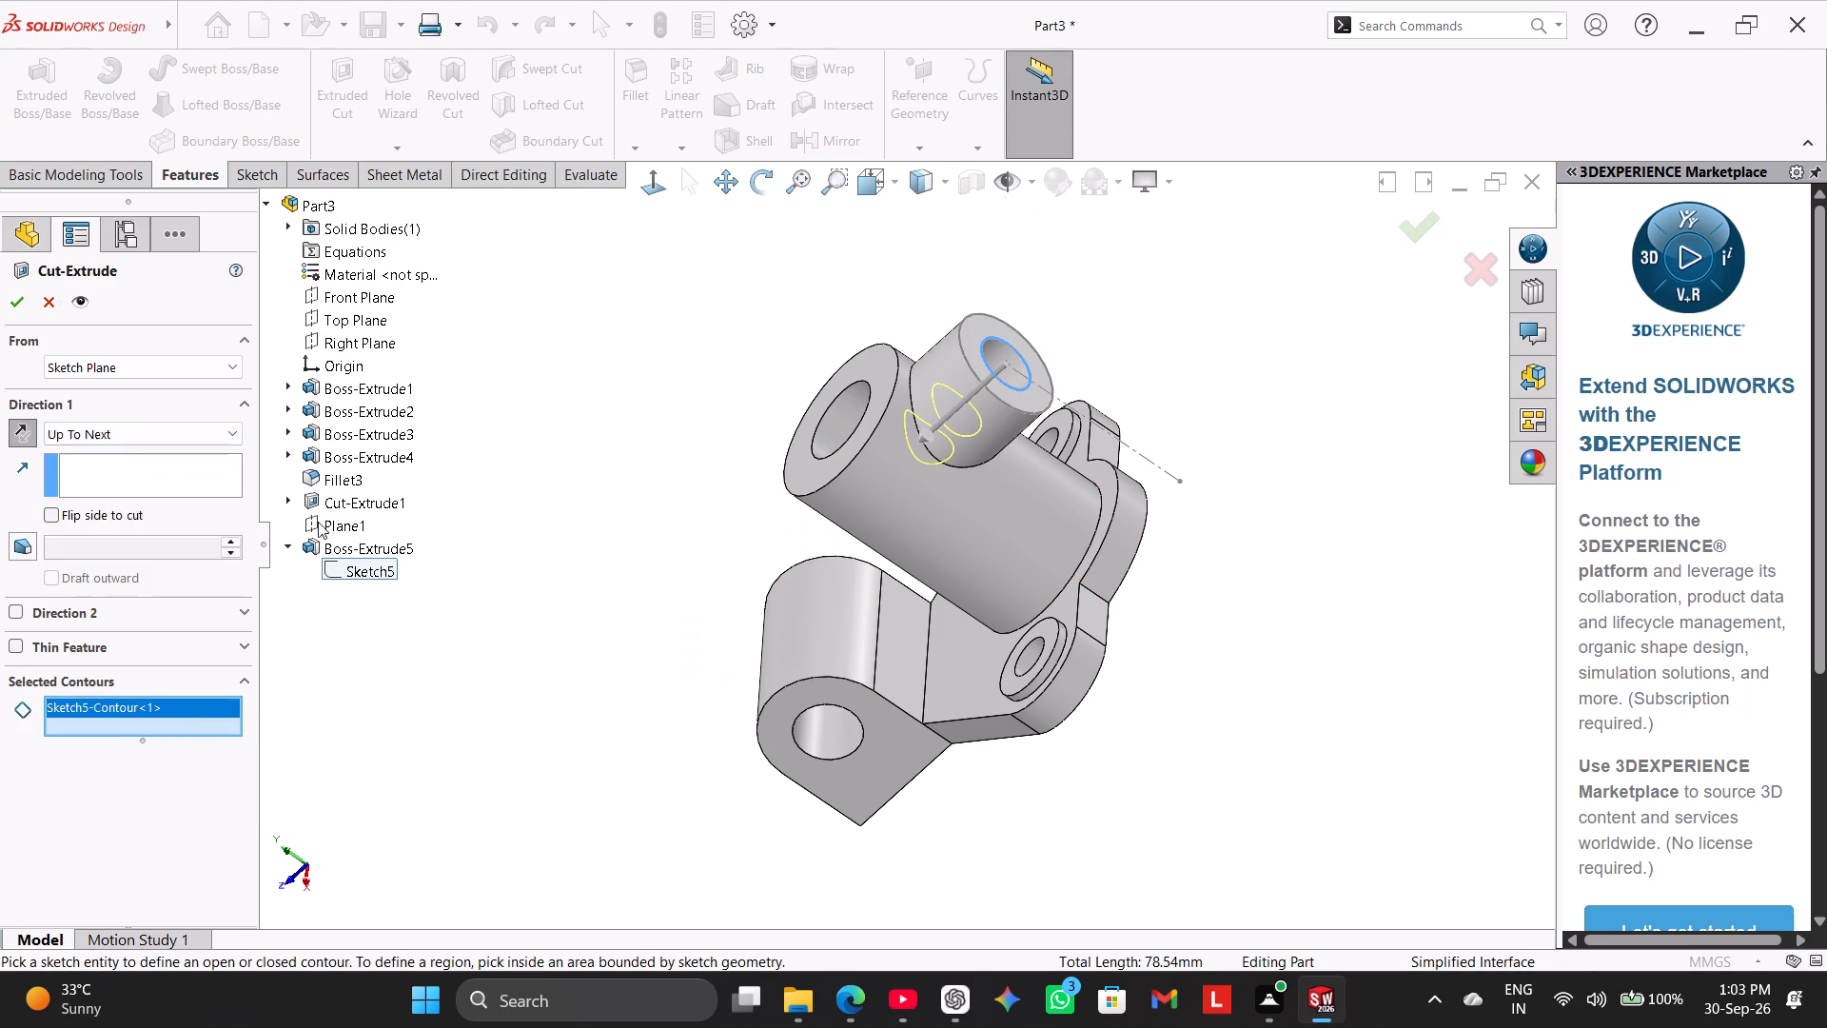
pyautogui.click(22, 305)
# Look over the bored side boss and return the part to the isometric view.
pyautogui.moveTo(583, 417); pyautogui.dragTo(723, 456, button='middle')
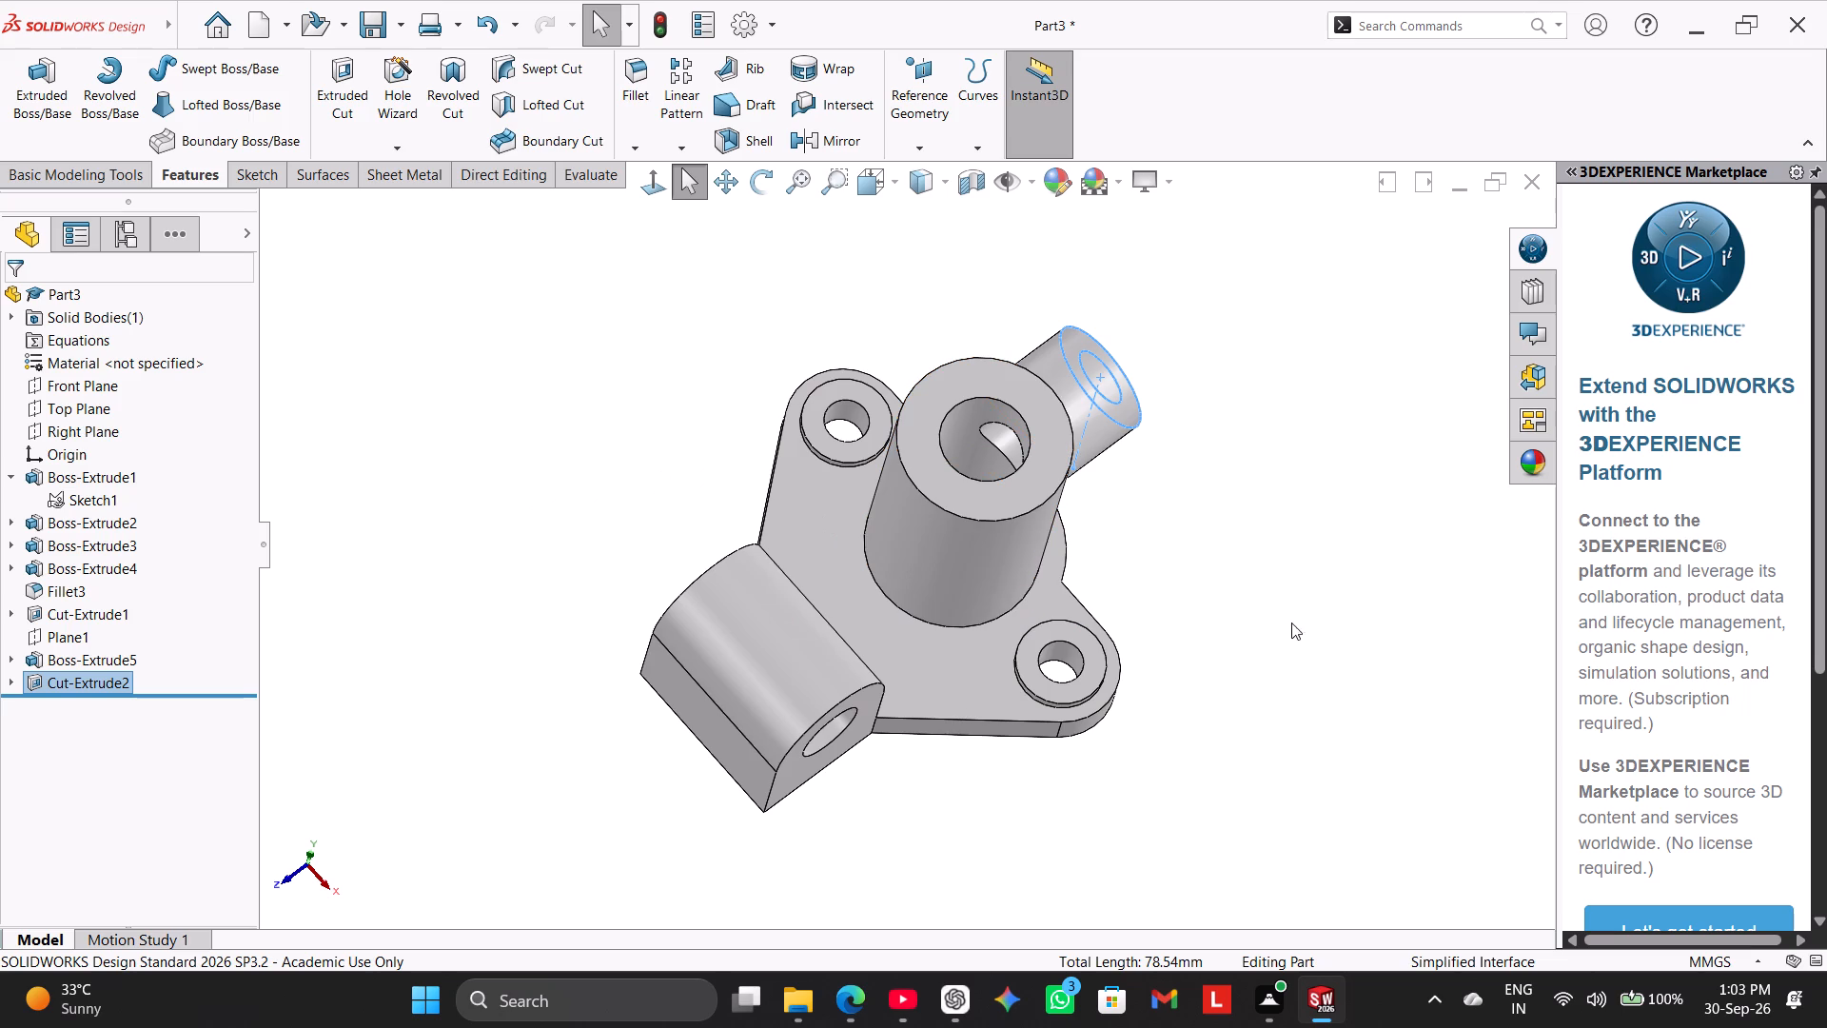
pyautogui.click(1255, 761)
pyautogui.moveTo(531, 737); pyautogui.dragTo(716, 465, button='right')
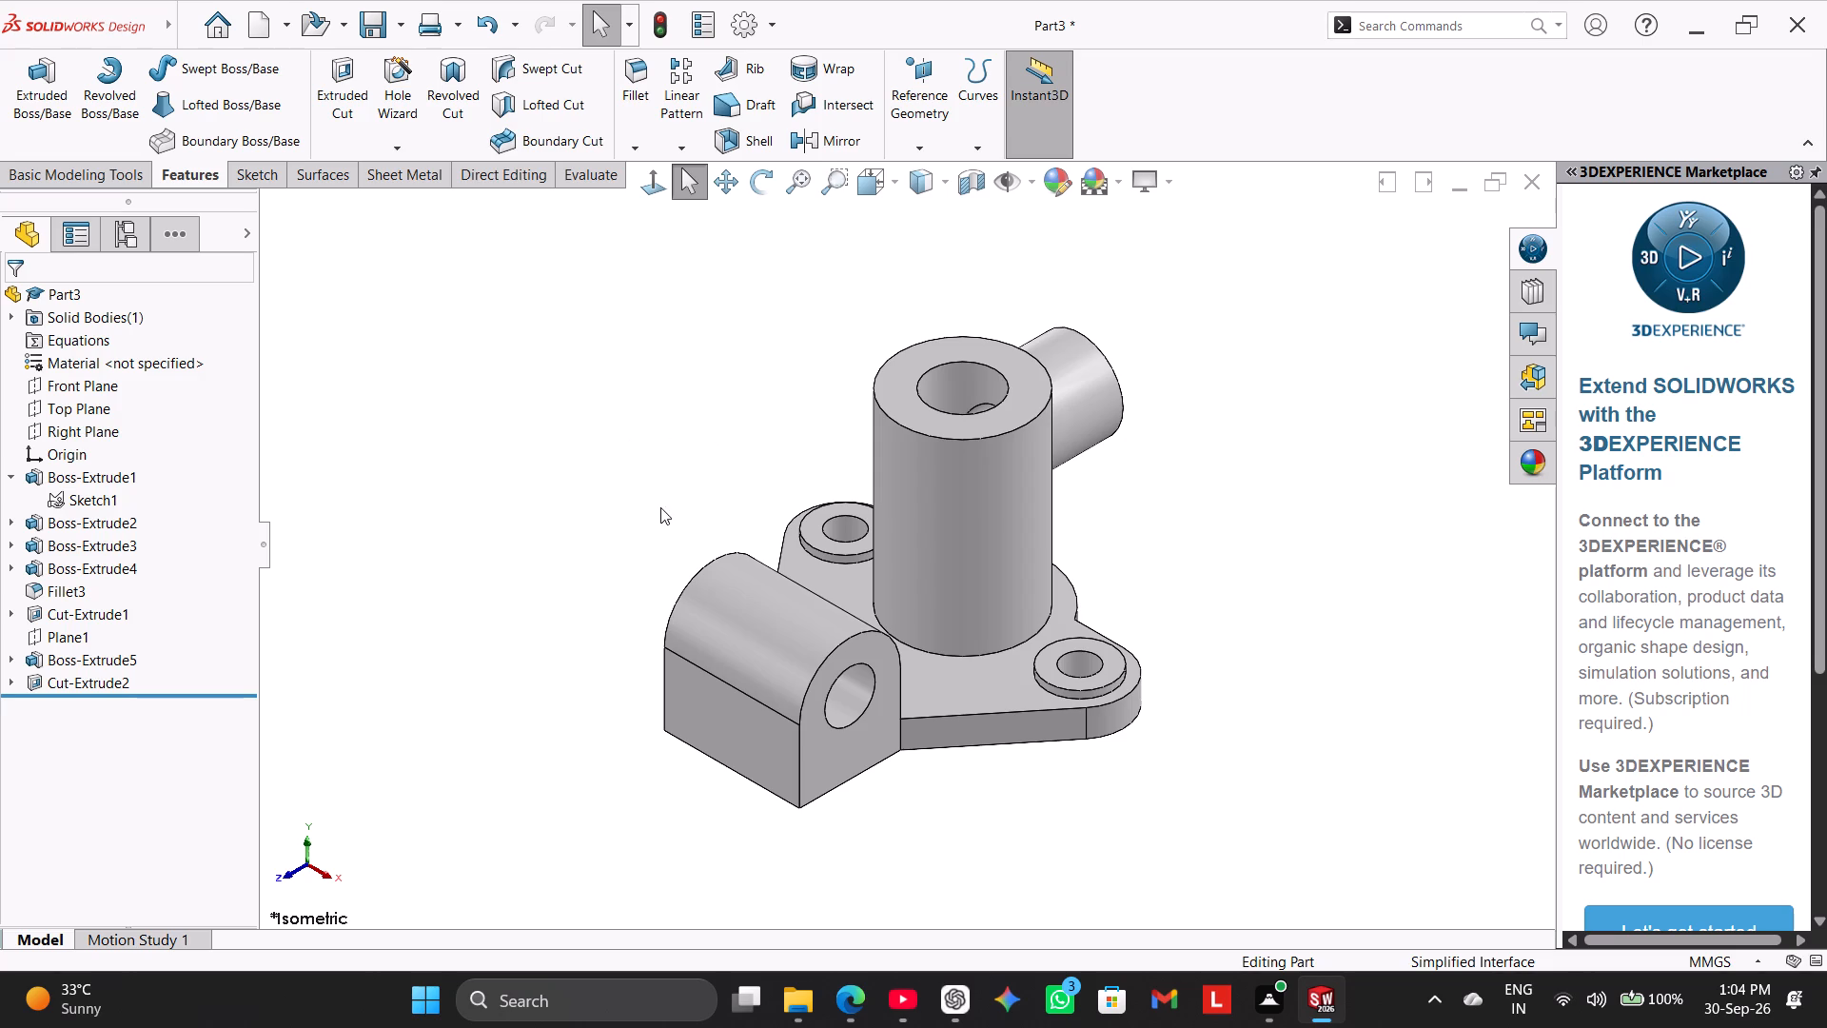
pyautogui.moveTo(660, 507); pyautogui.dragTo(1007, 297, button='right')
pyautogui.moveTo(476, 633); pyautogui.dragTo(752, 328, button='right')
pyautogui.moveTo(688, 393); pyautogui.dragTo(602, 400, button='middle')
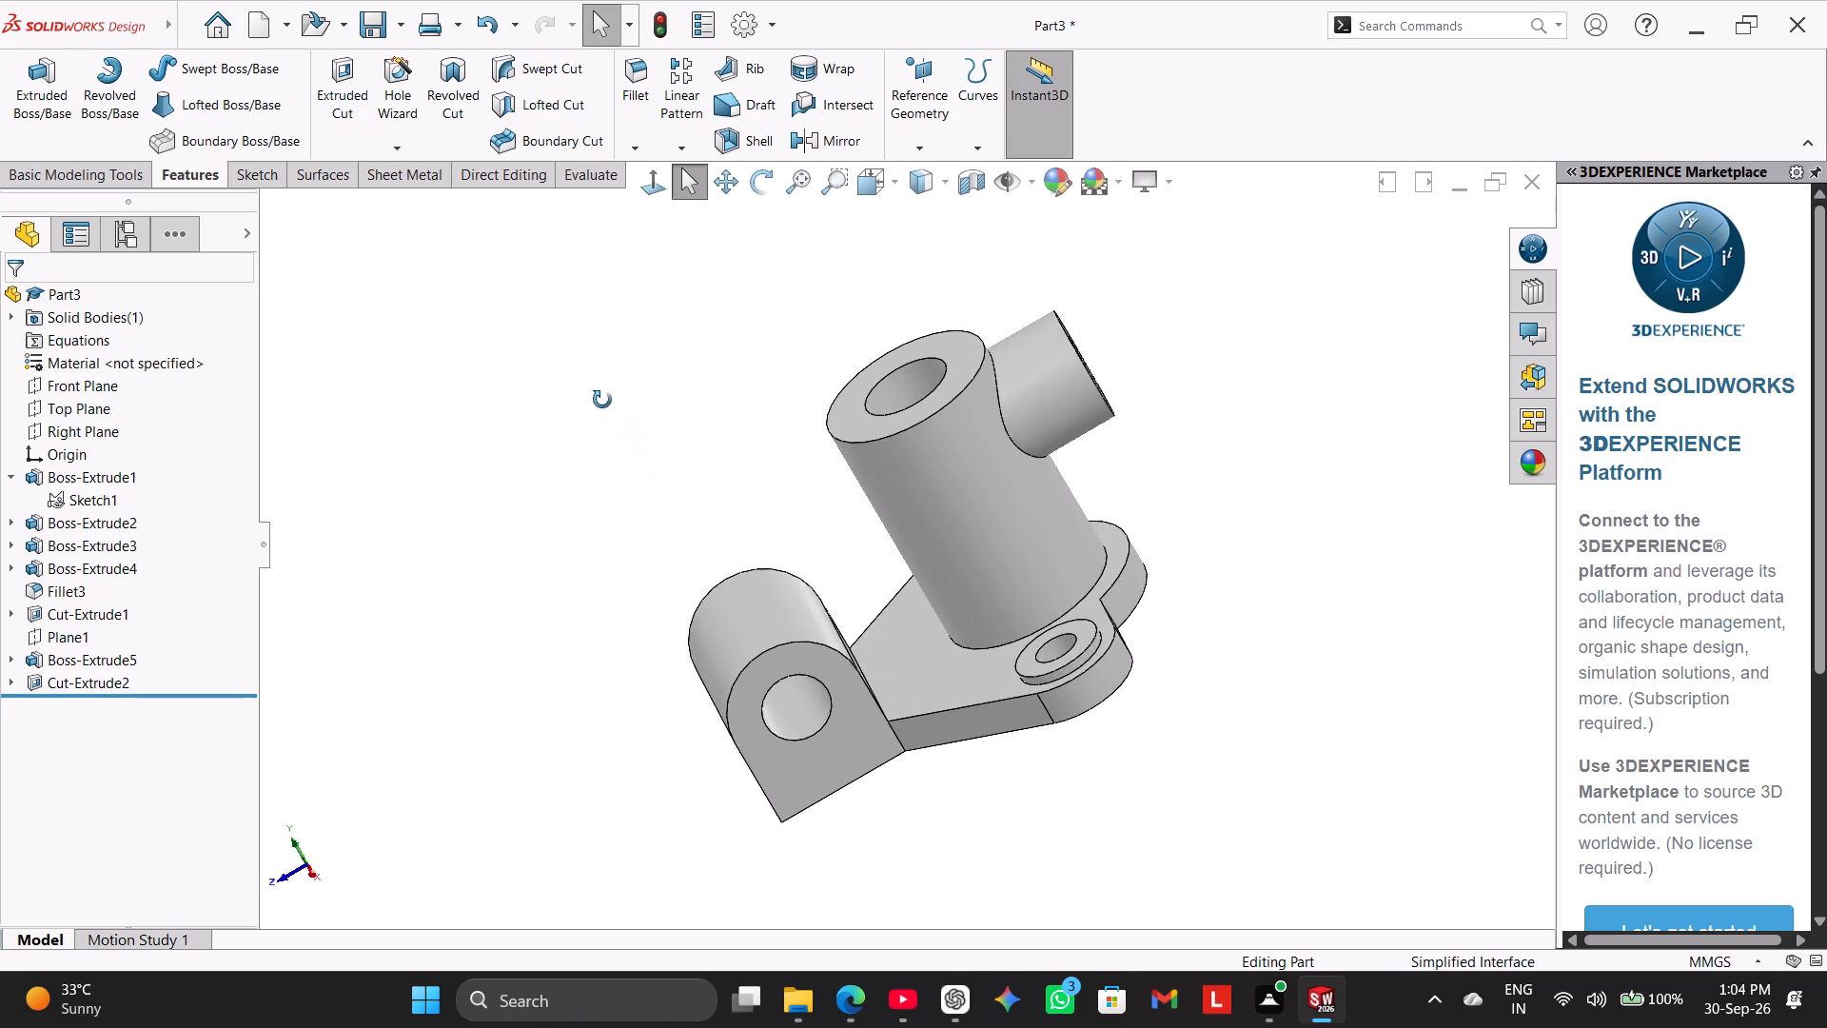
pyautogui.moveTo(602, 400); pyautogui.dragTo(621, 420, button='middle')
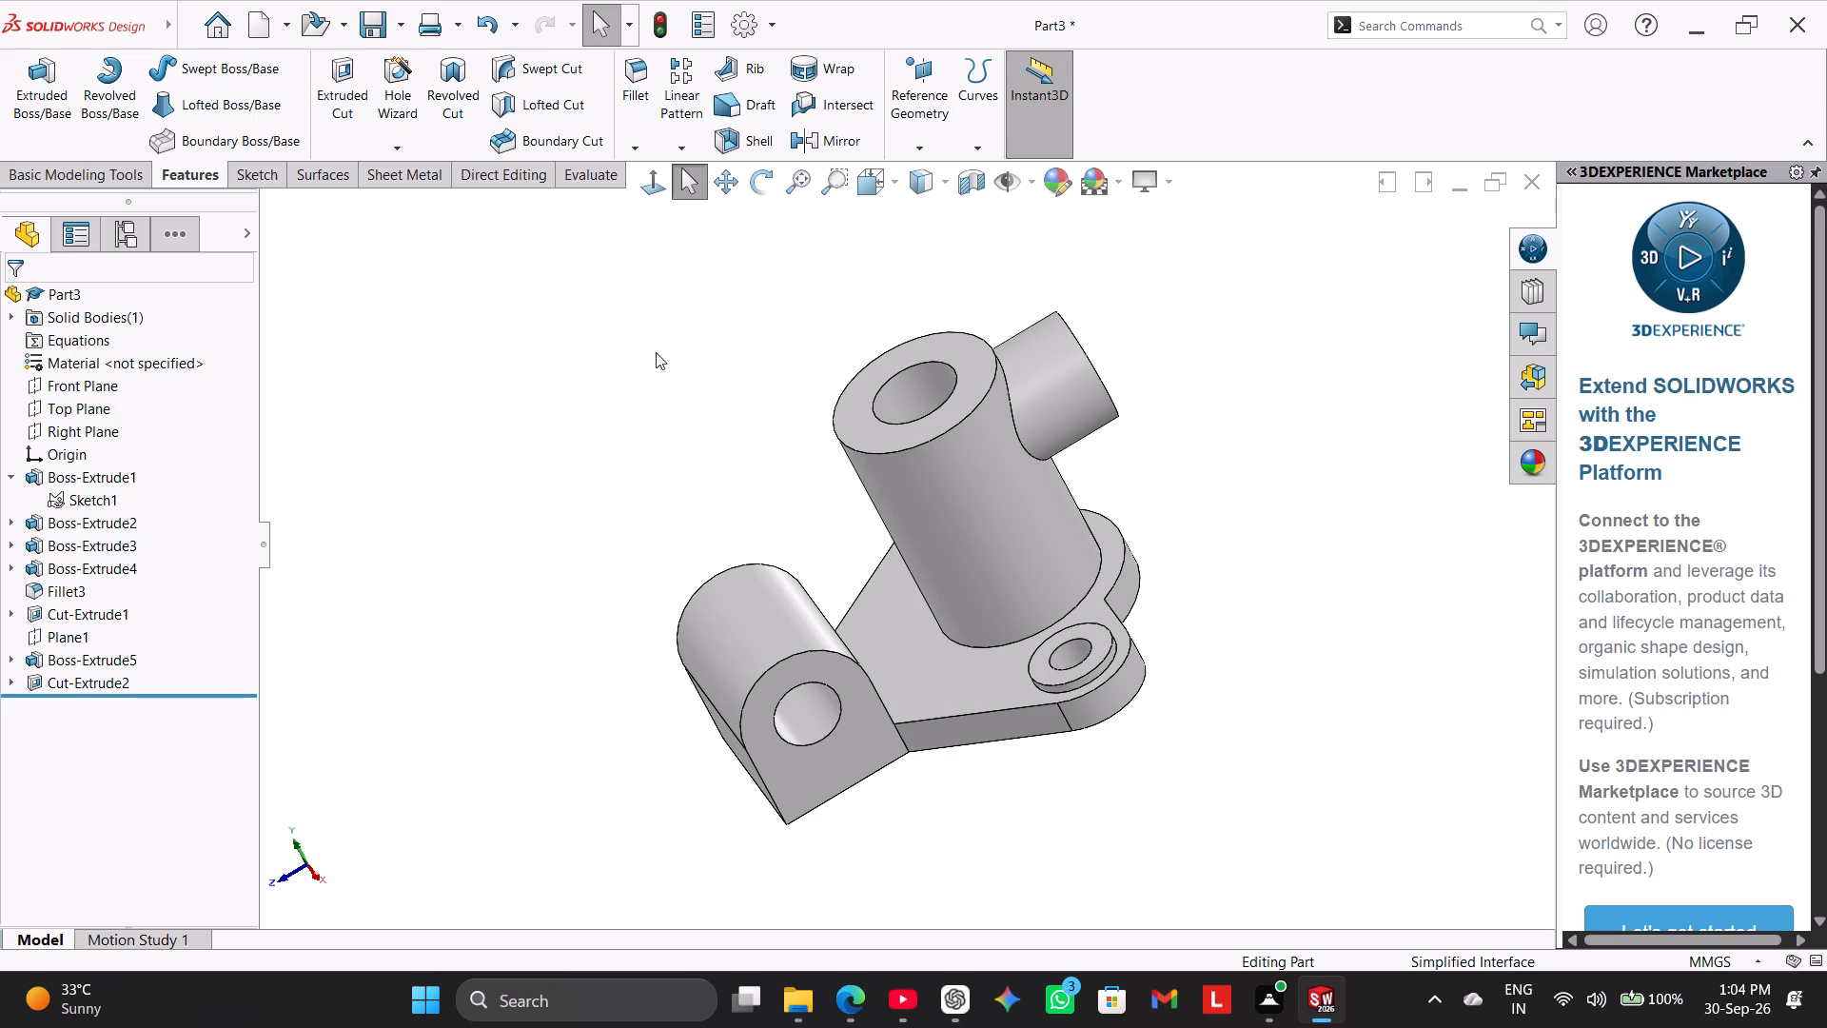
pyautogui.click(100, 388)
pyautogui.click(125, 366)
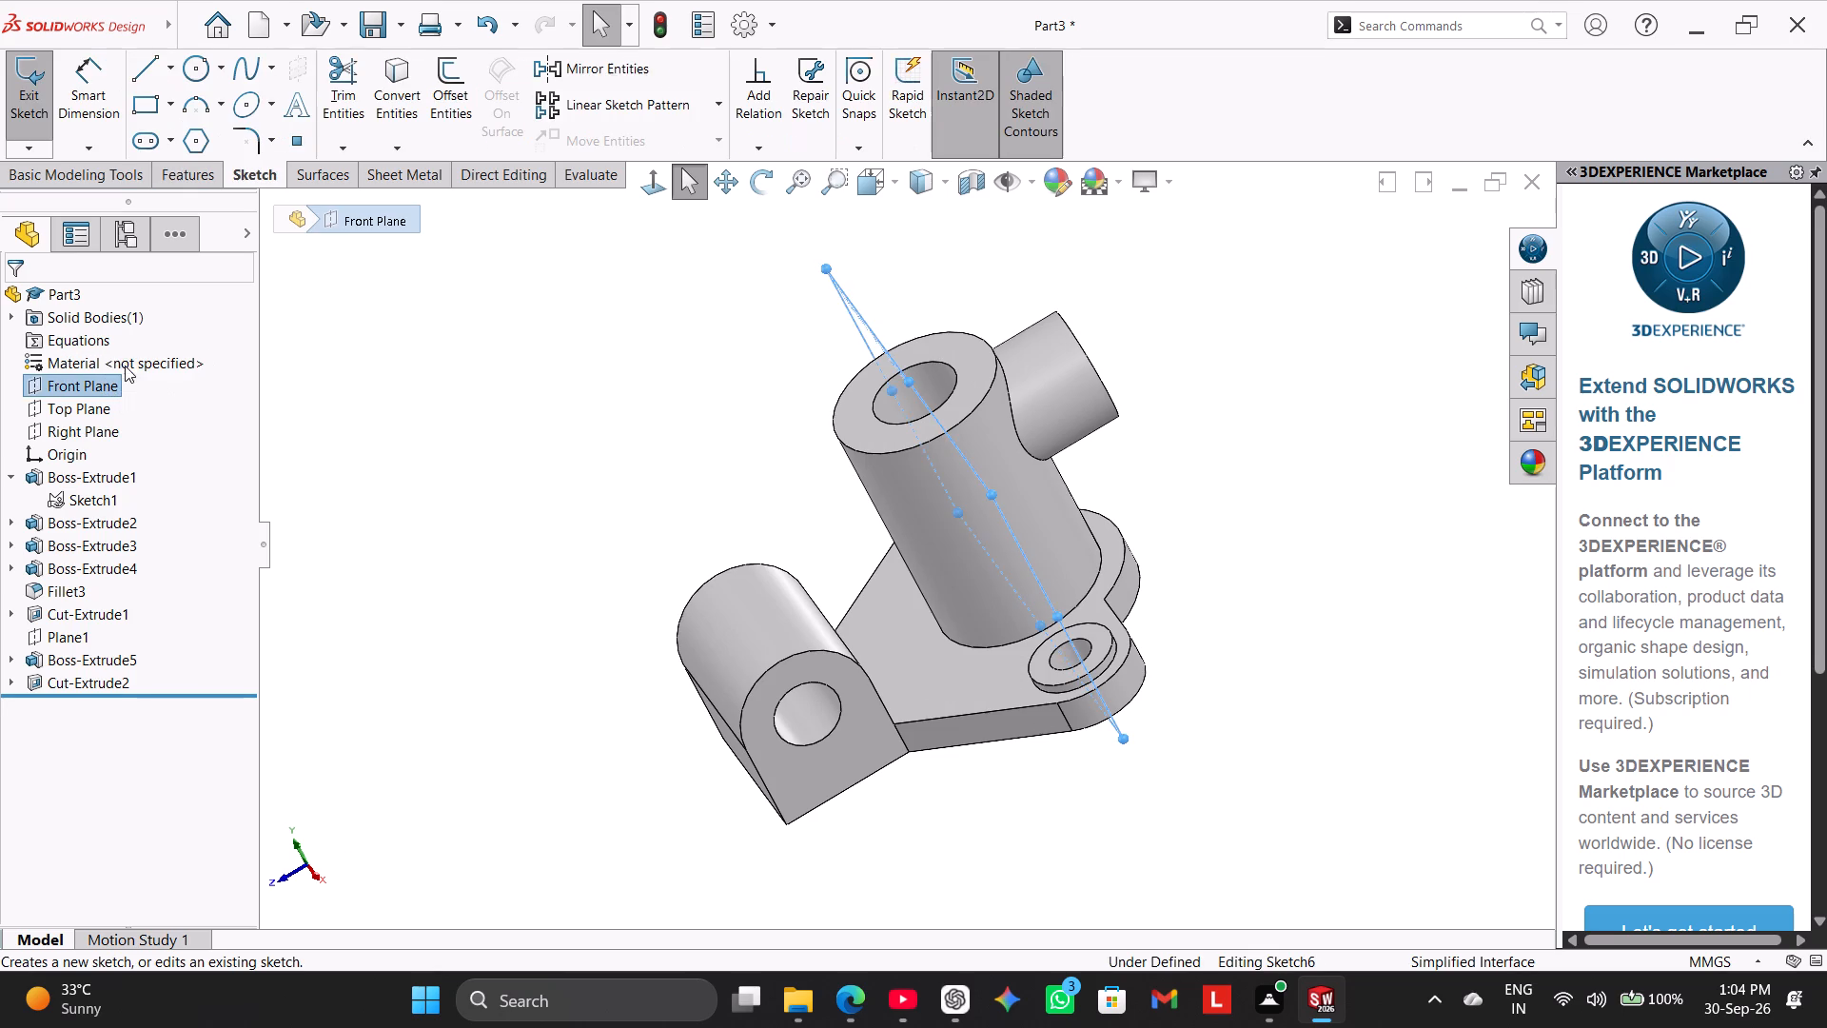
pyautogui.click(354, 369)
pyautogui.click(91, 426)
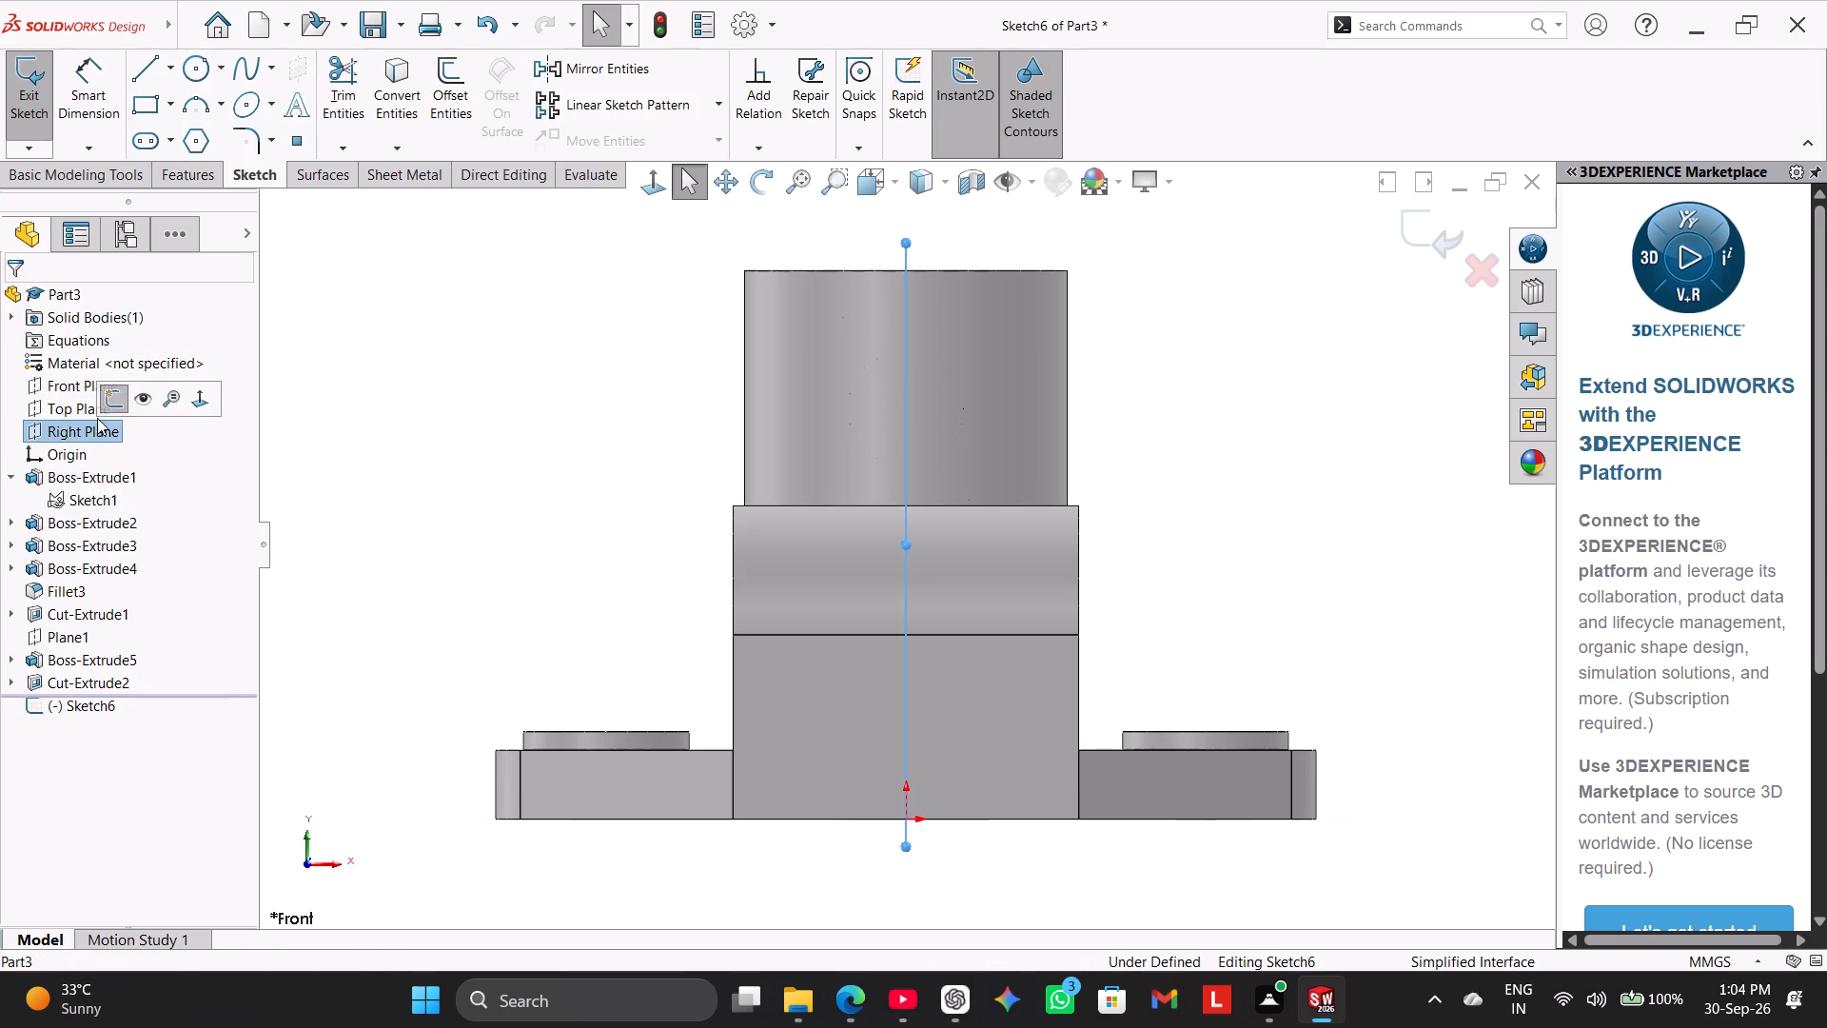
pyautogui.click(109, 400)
# Sketch a slanted line on the Right Plane from the cylinder's upper corner facing the block to the block's rounded top.
pyautogui.click(101, 422)
pyautogui.click(123, 390)
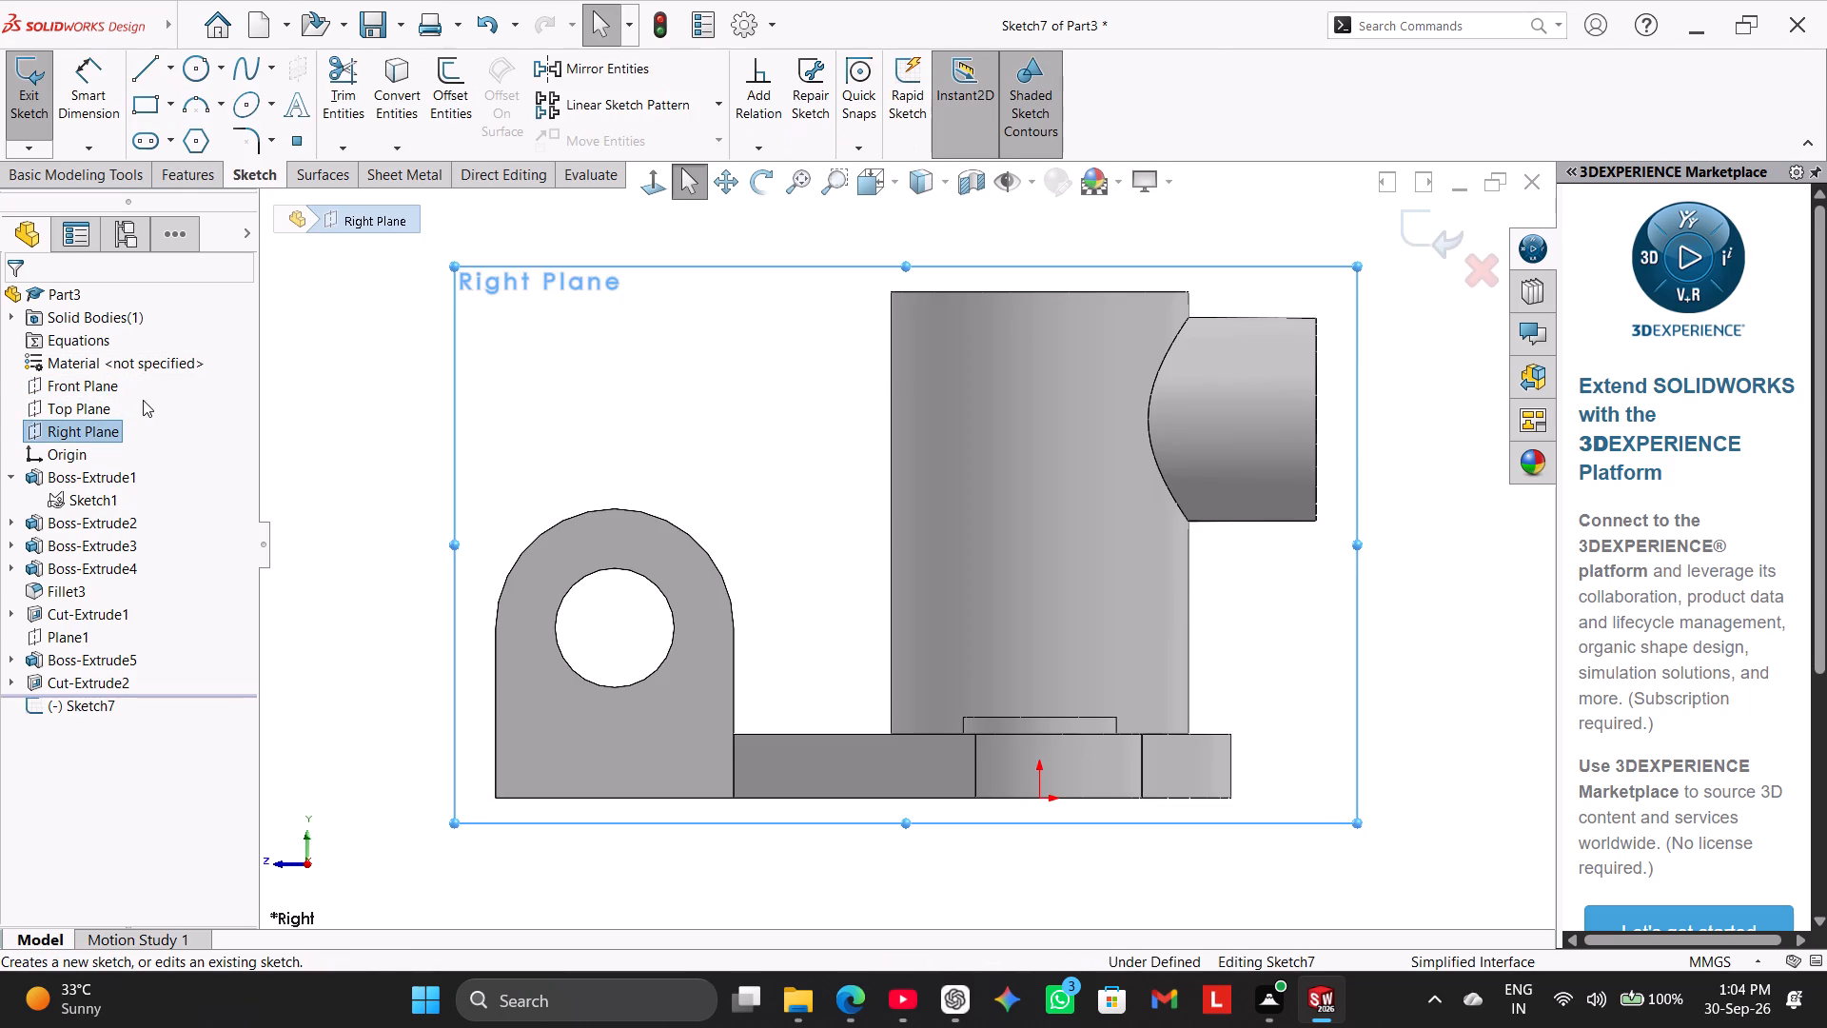
pyautogui.click(383, 403)
pyautogui.click(139, 71)
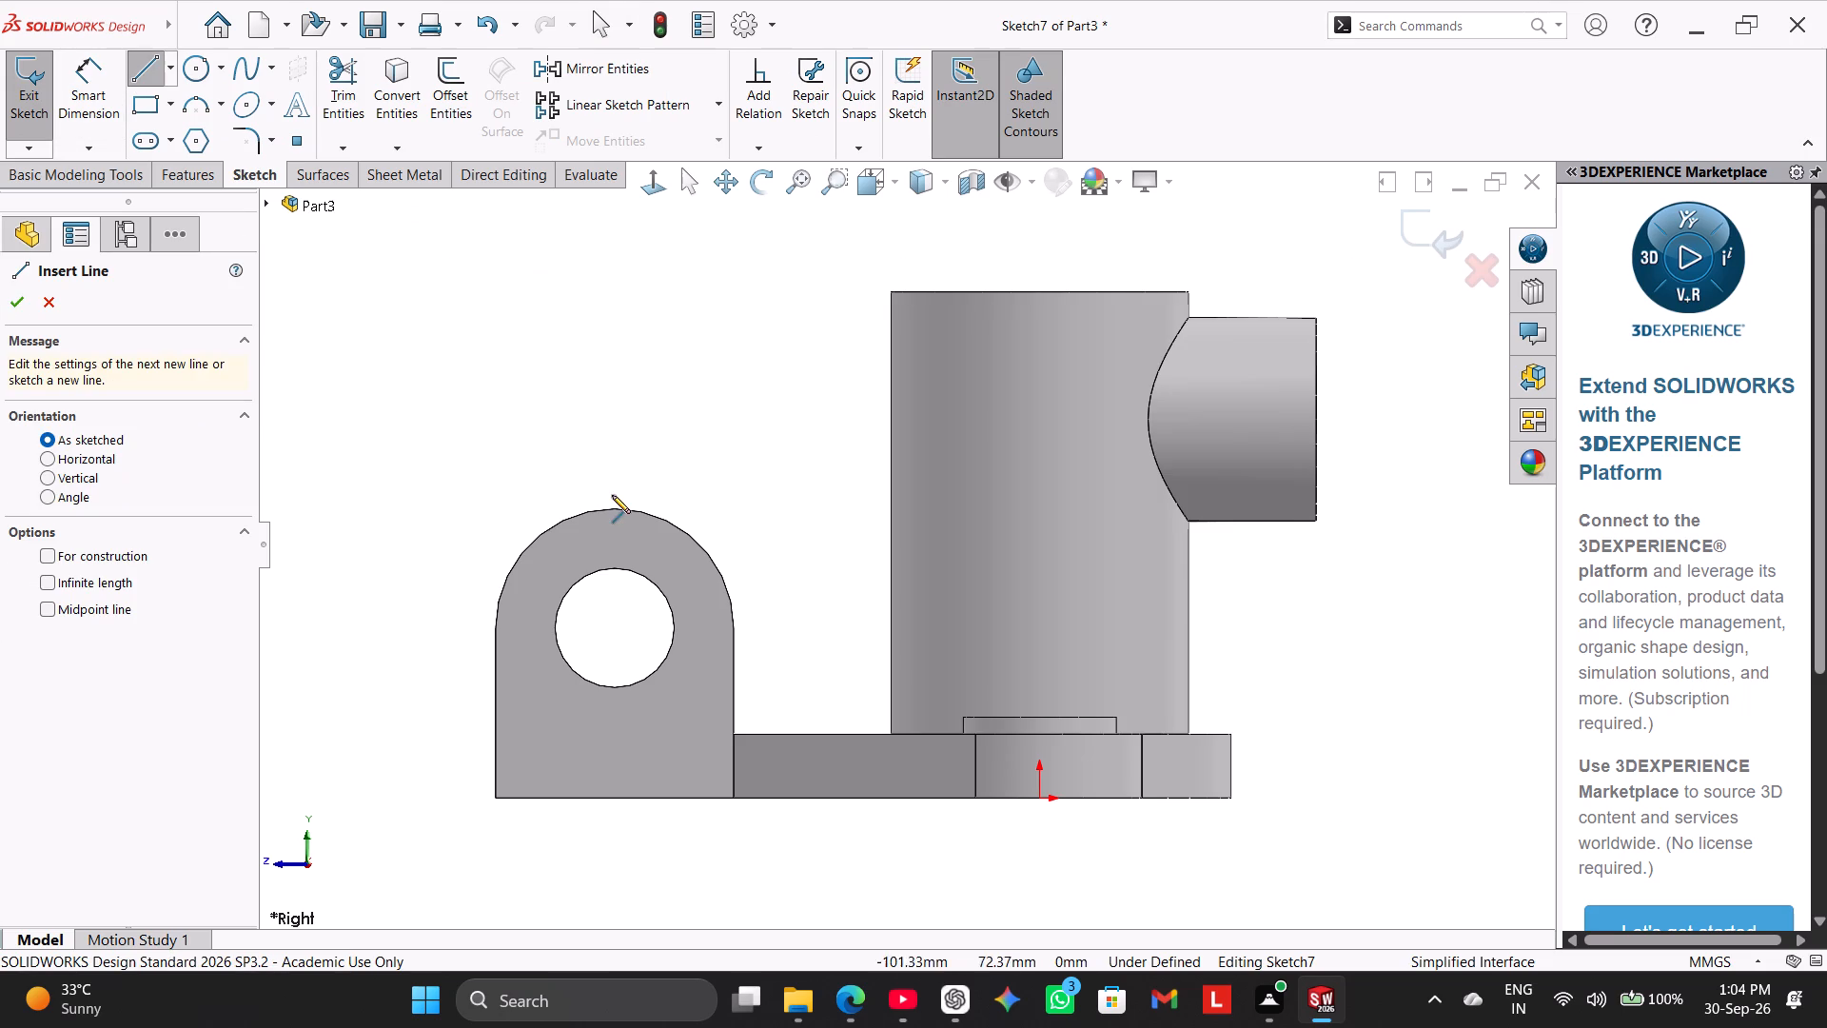
pyautogui.click(892, 290)
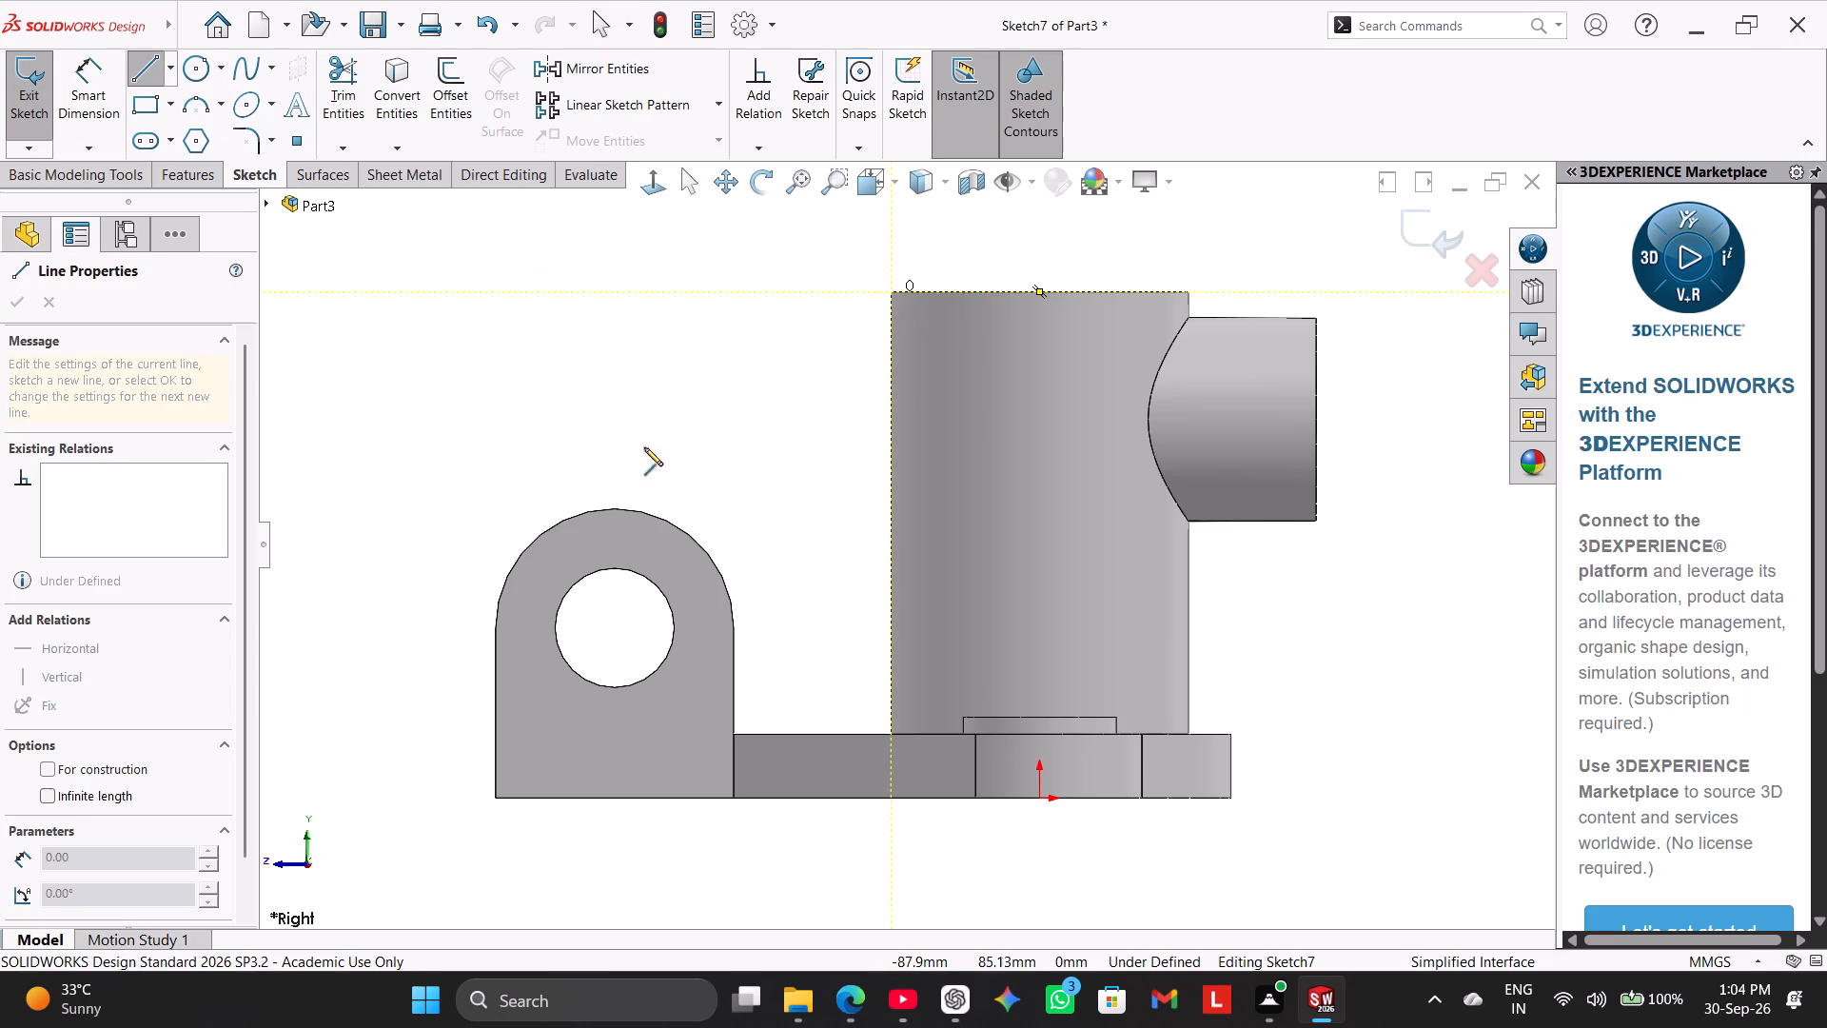
pyautogui.click(562, 520)
pyautogui.rightClick(523, 421)
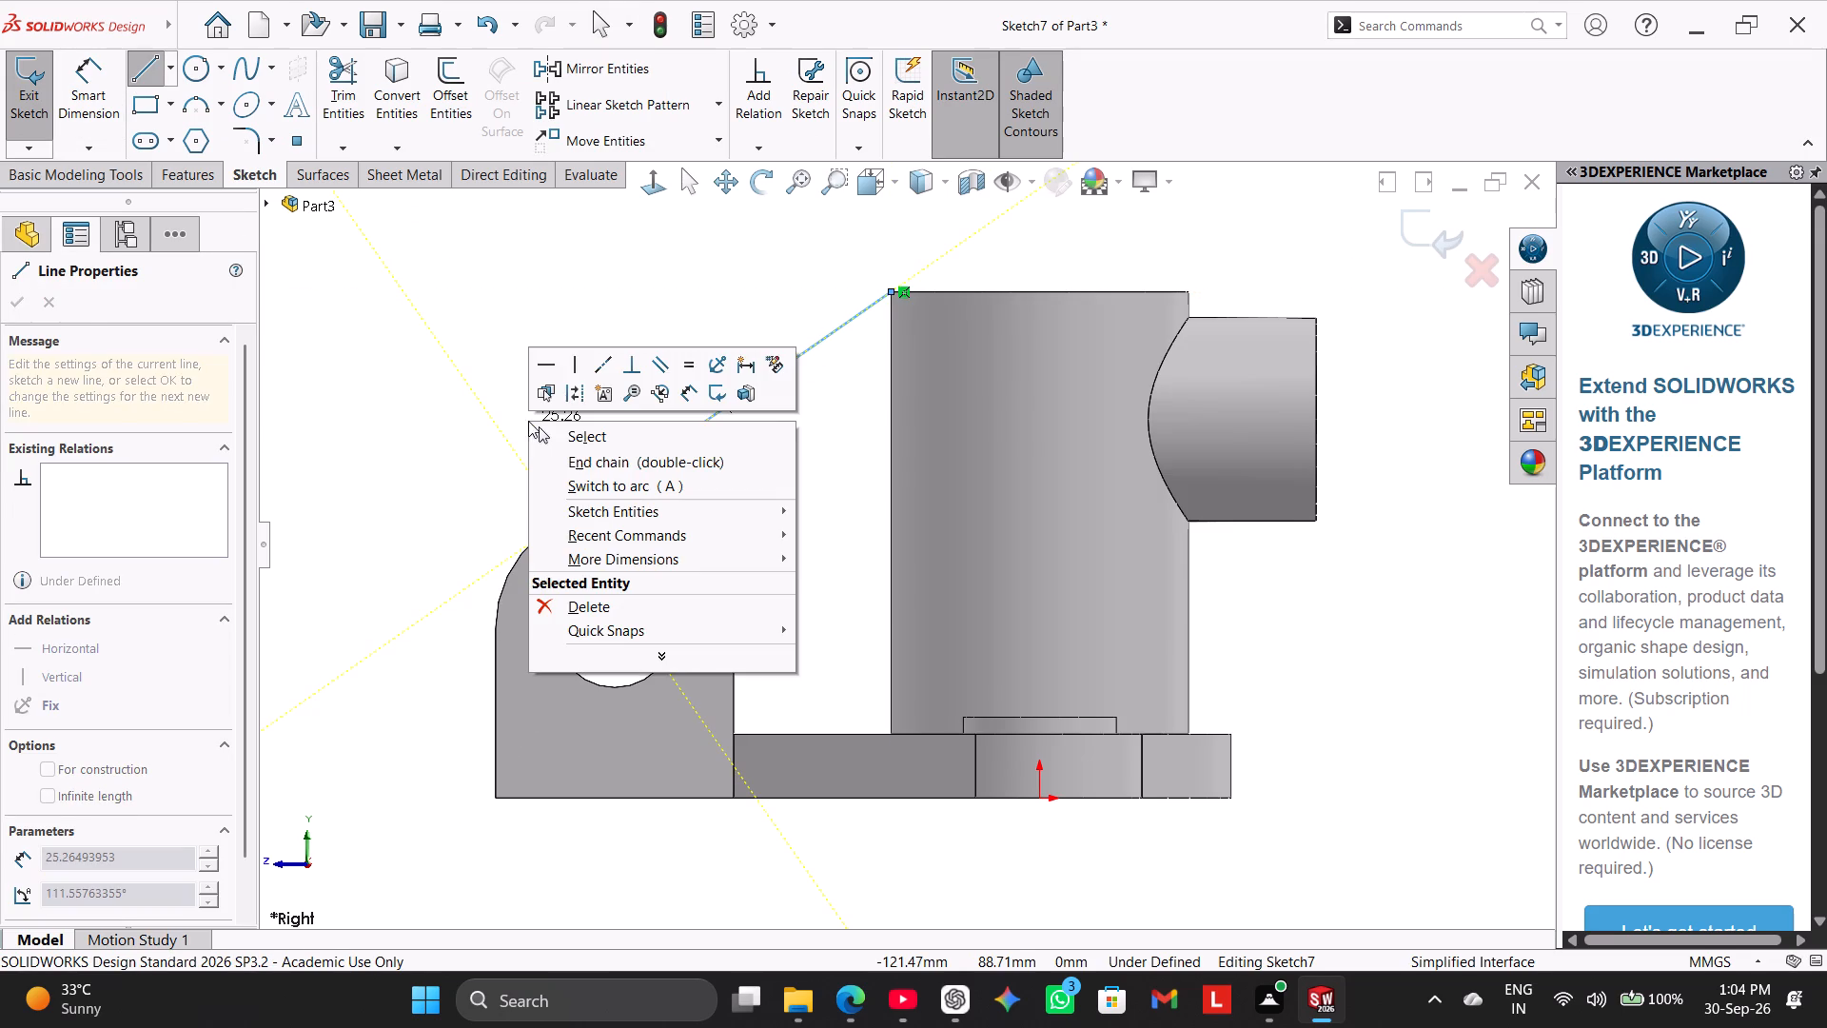
pyautogui.click(564, 436)
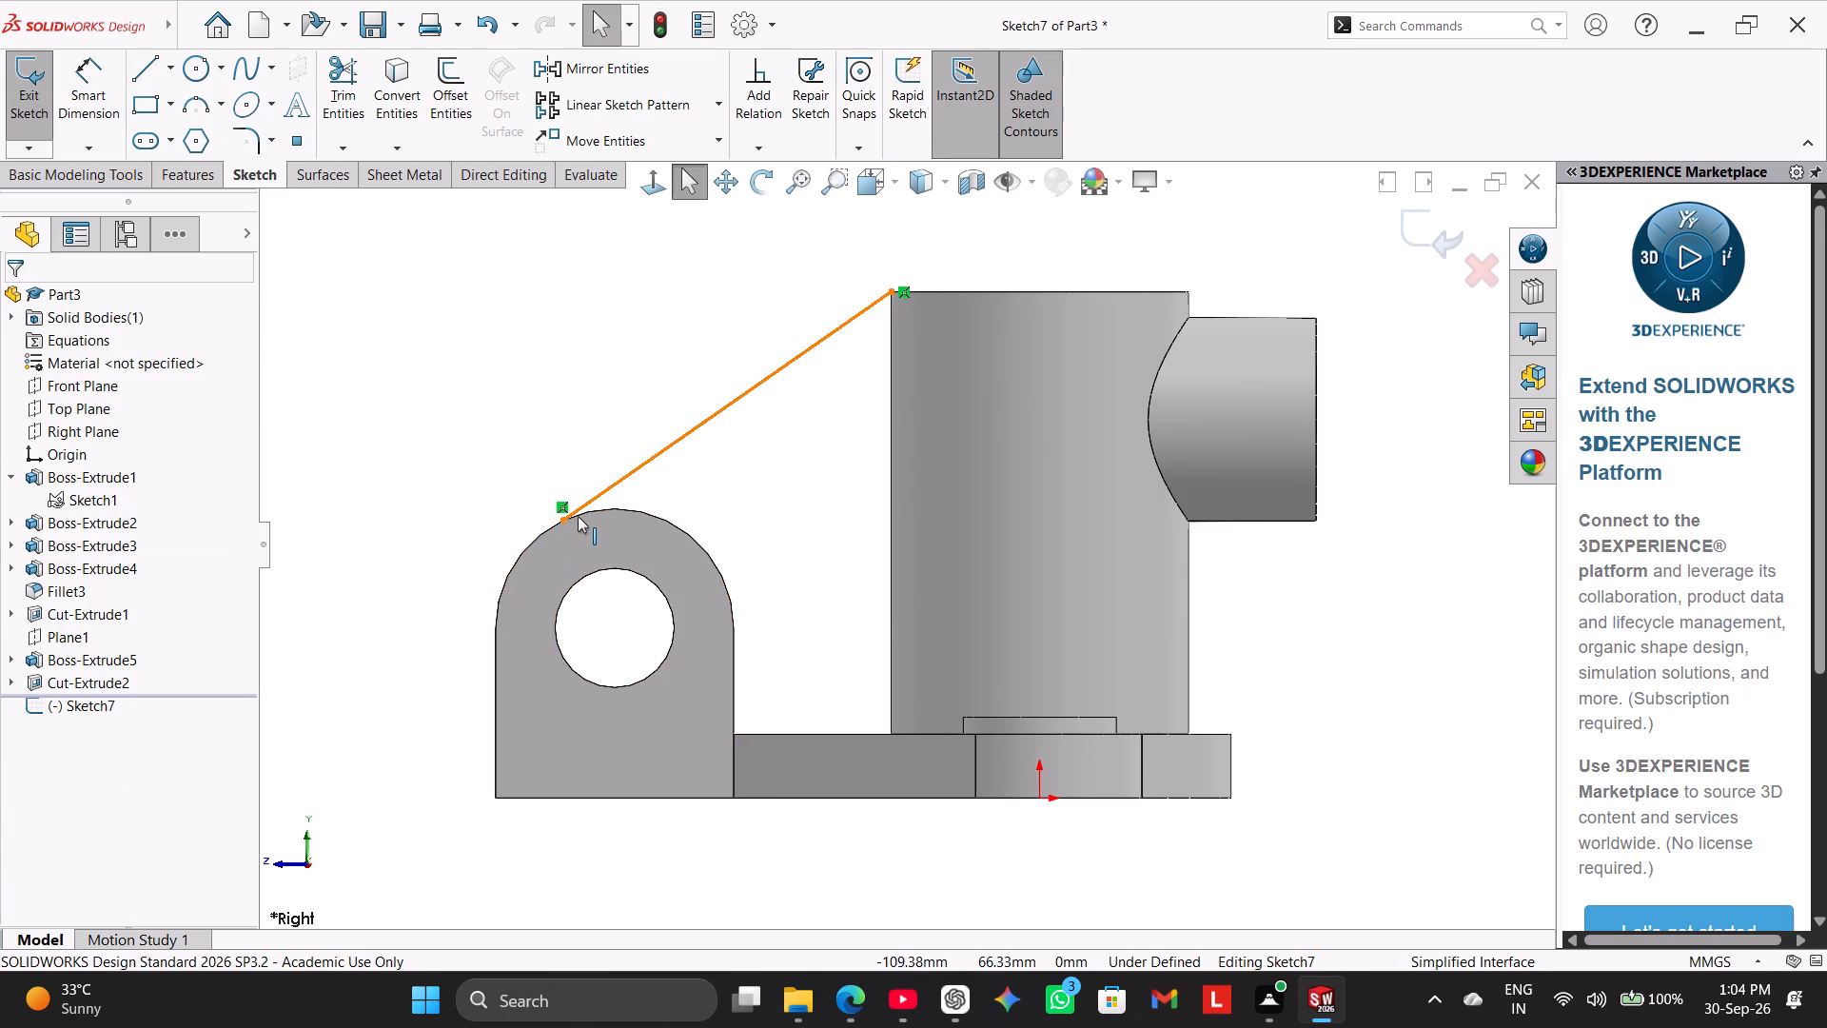
# Make the slanted line tangent to the block's rounded edge.
pyautogui.keyDown('ctrl'); pyautogui.click(603, 510); pyautogui.keyUp('ctrl')
pyautogui.keyDown('ctrl'); pyautogui.click(603, 493); pyautogui.keyUp('ctrl')
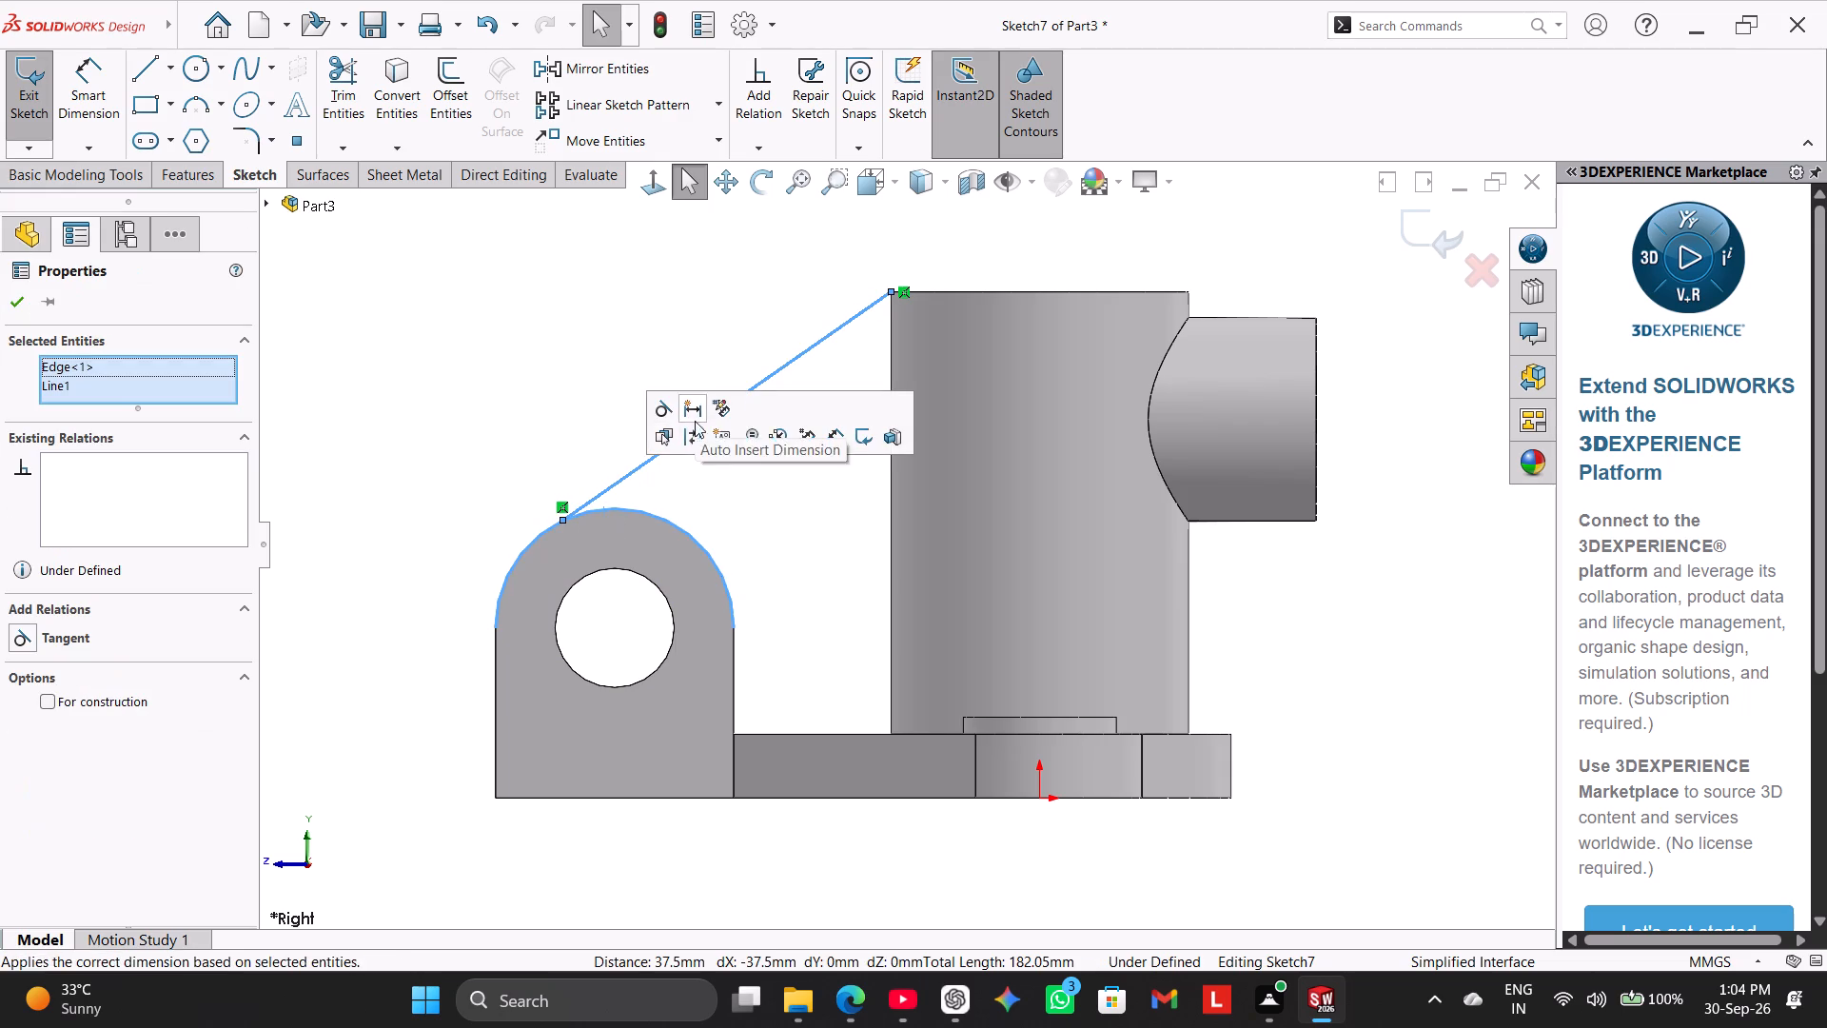
pyautogui.click(664, 410)
pyautogui.click(566, 383)
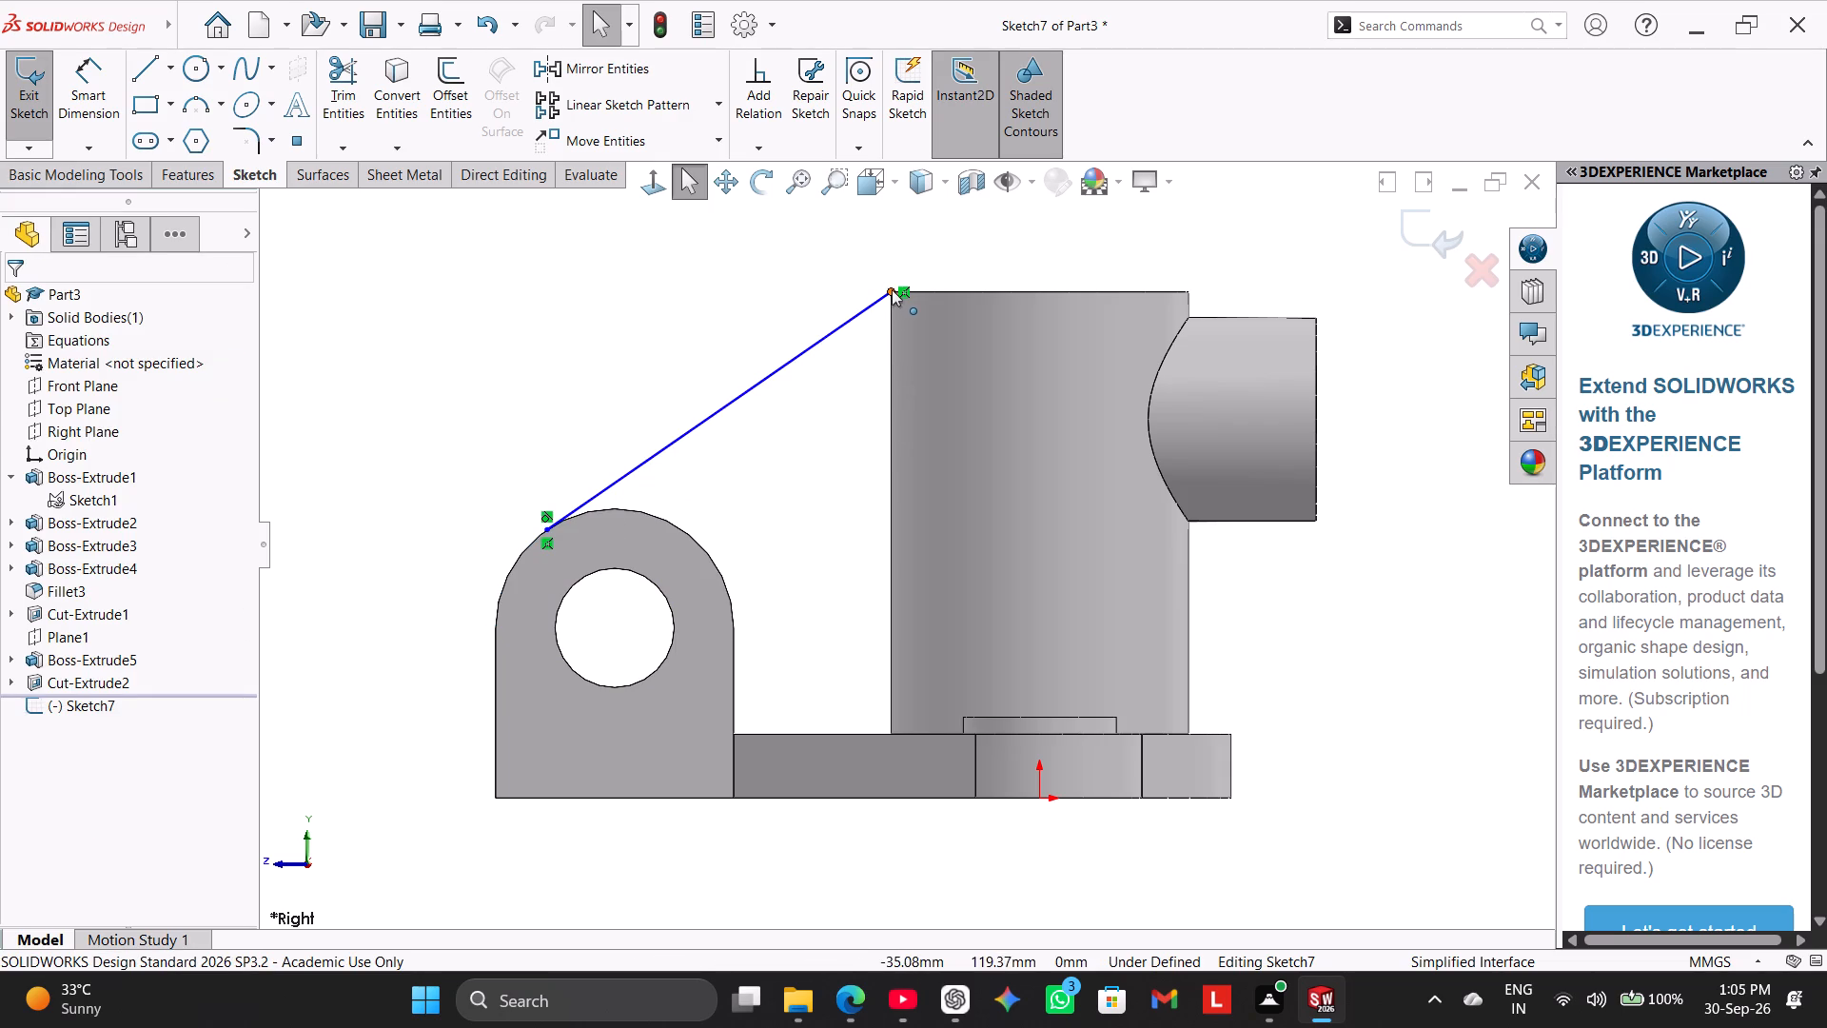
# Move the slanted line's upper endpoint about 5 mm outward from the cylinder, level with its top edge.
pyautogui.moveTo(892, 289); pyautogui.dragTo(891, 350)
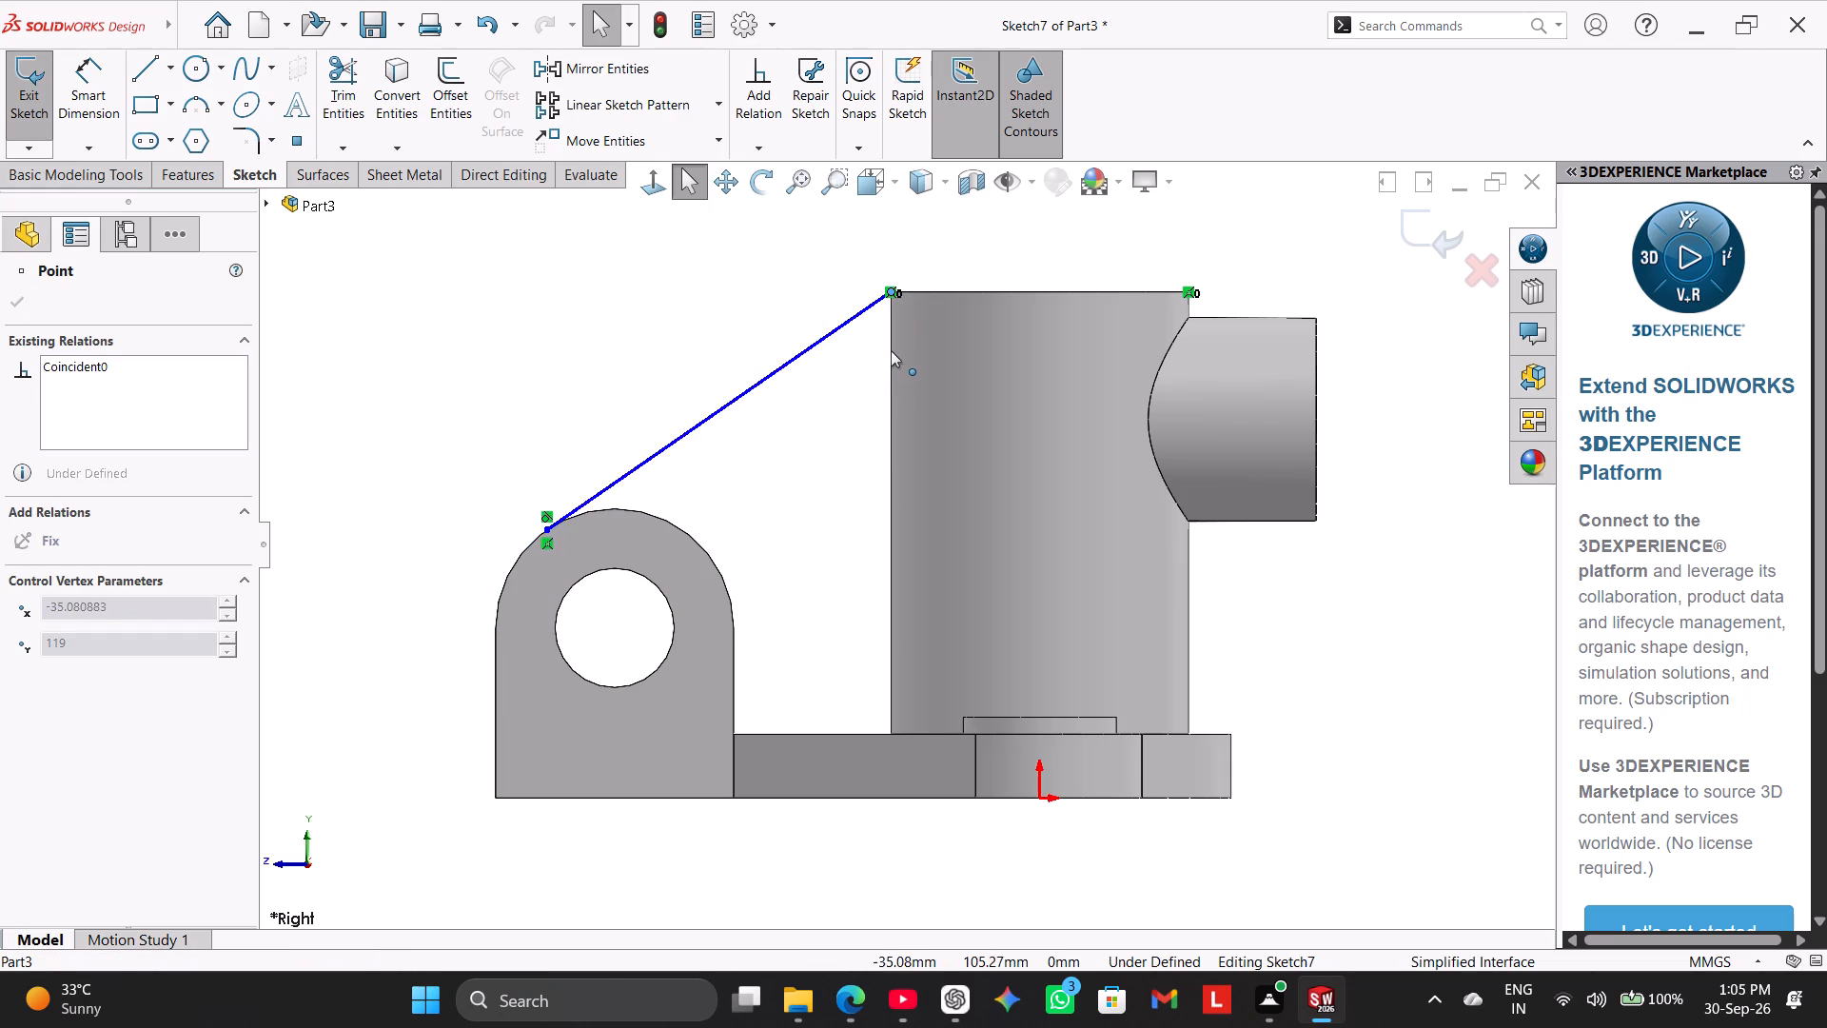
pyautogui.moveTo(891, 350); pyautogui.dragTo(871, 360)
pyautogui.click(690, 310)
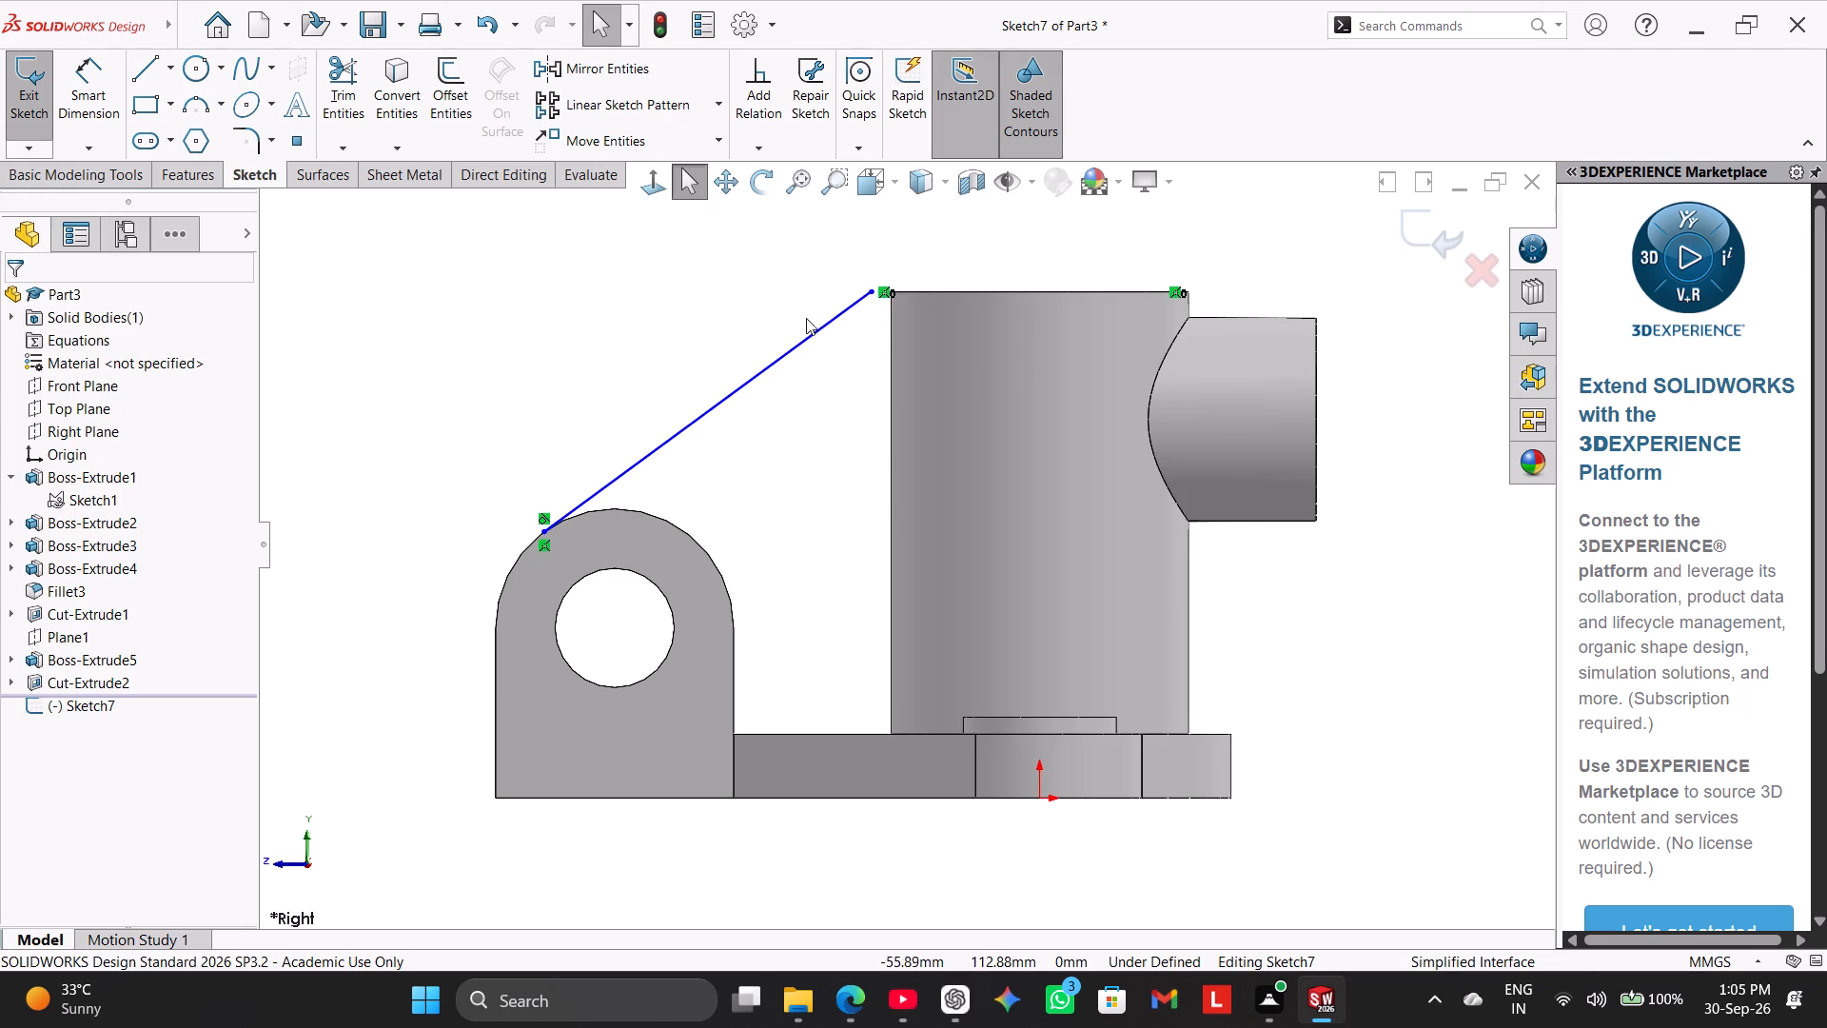
# Replace the coincident relation between the slanted line's upper endpoint and the cylinder's outer top edge with a new one.
pyautogui.moveTo(759, 281); pyautogui.dragTo(769, 413, button='middle')
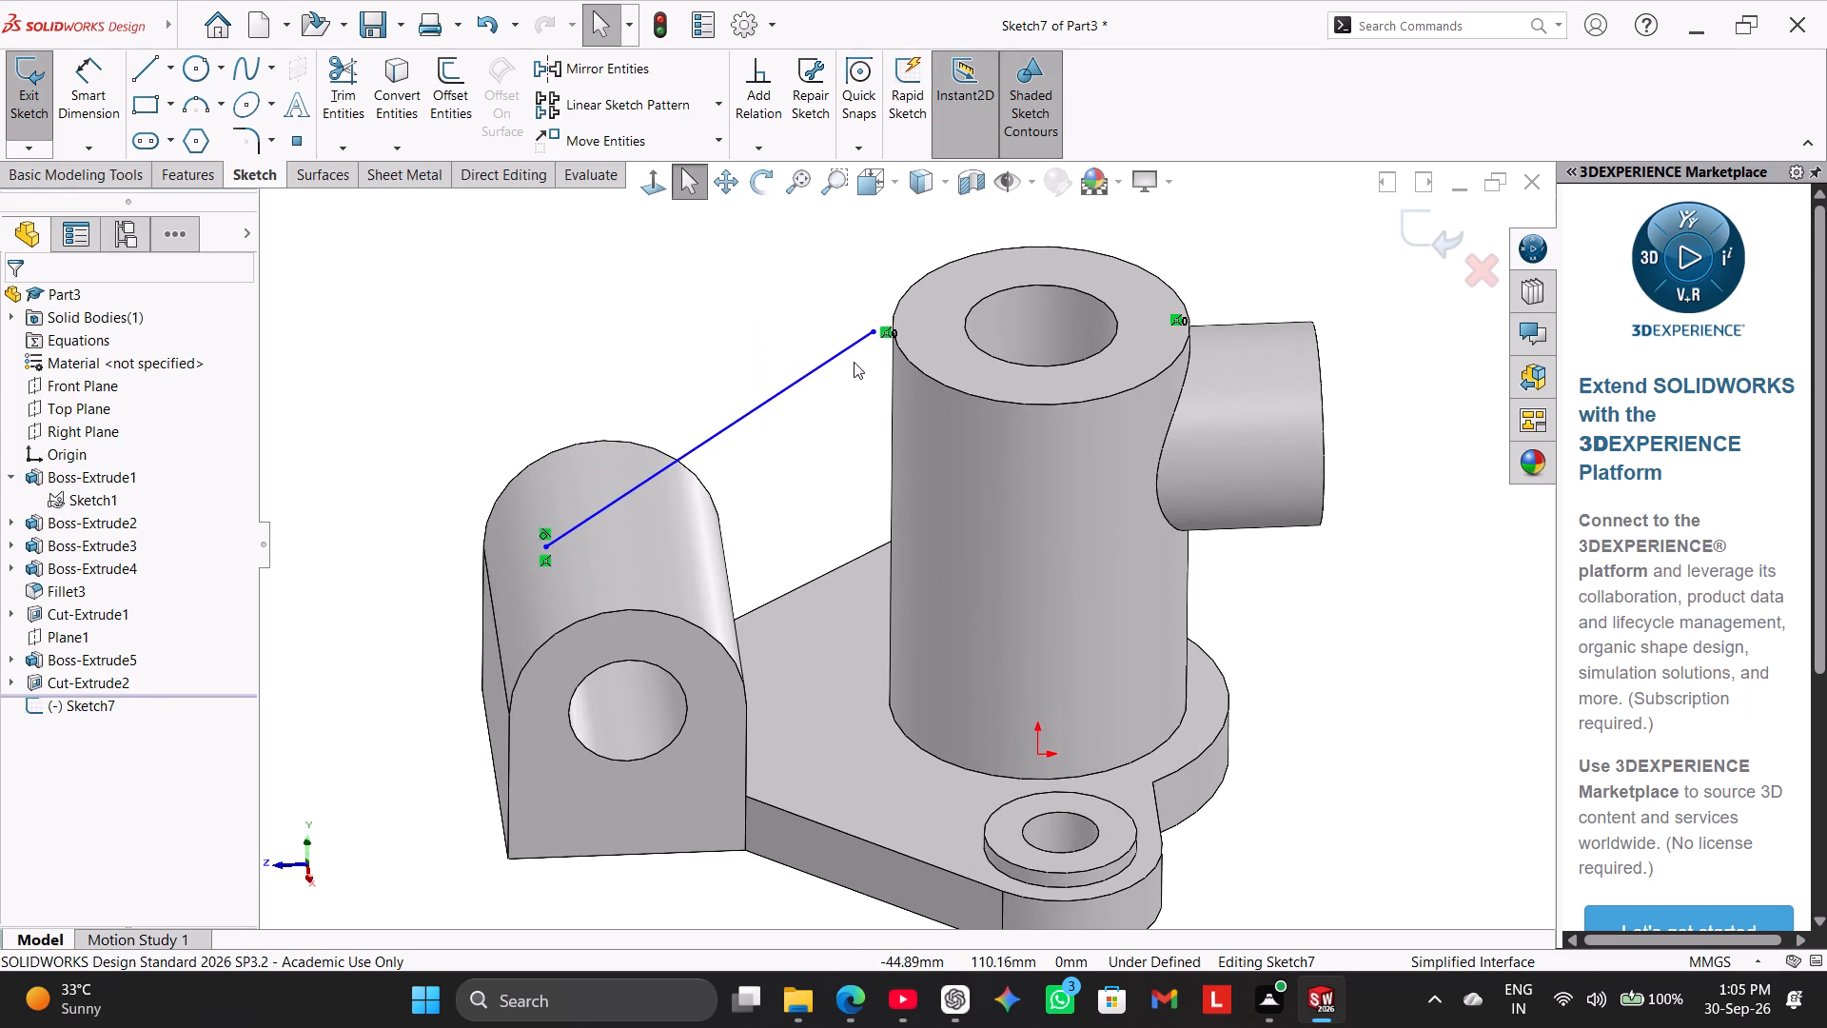
pyautogui.moveTo(867, 402); pyautogui.dragTo(847, 327, button='middle')
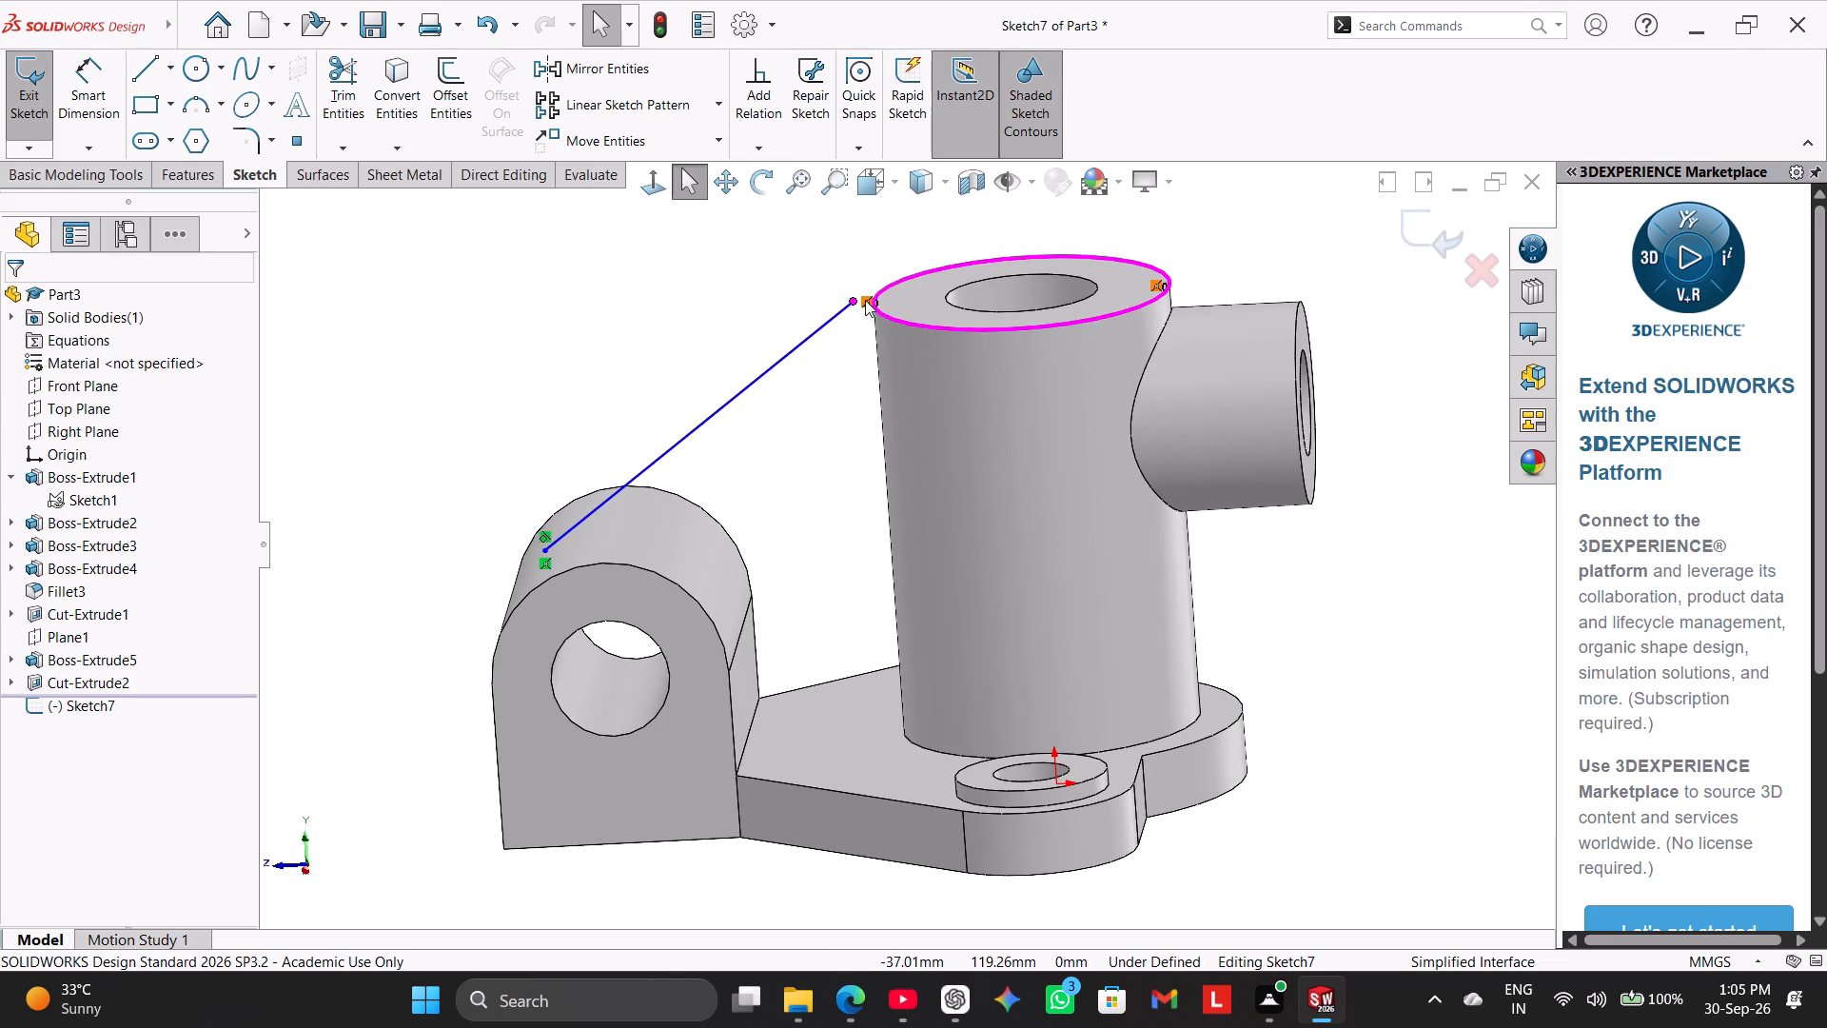
pyautogui.rightClick(865, 300)
pyautogui.click(922, 551)
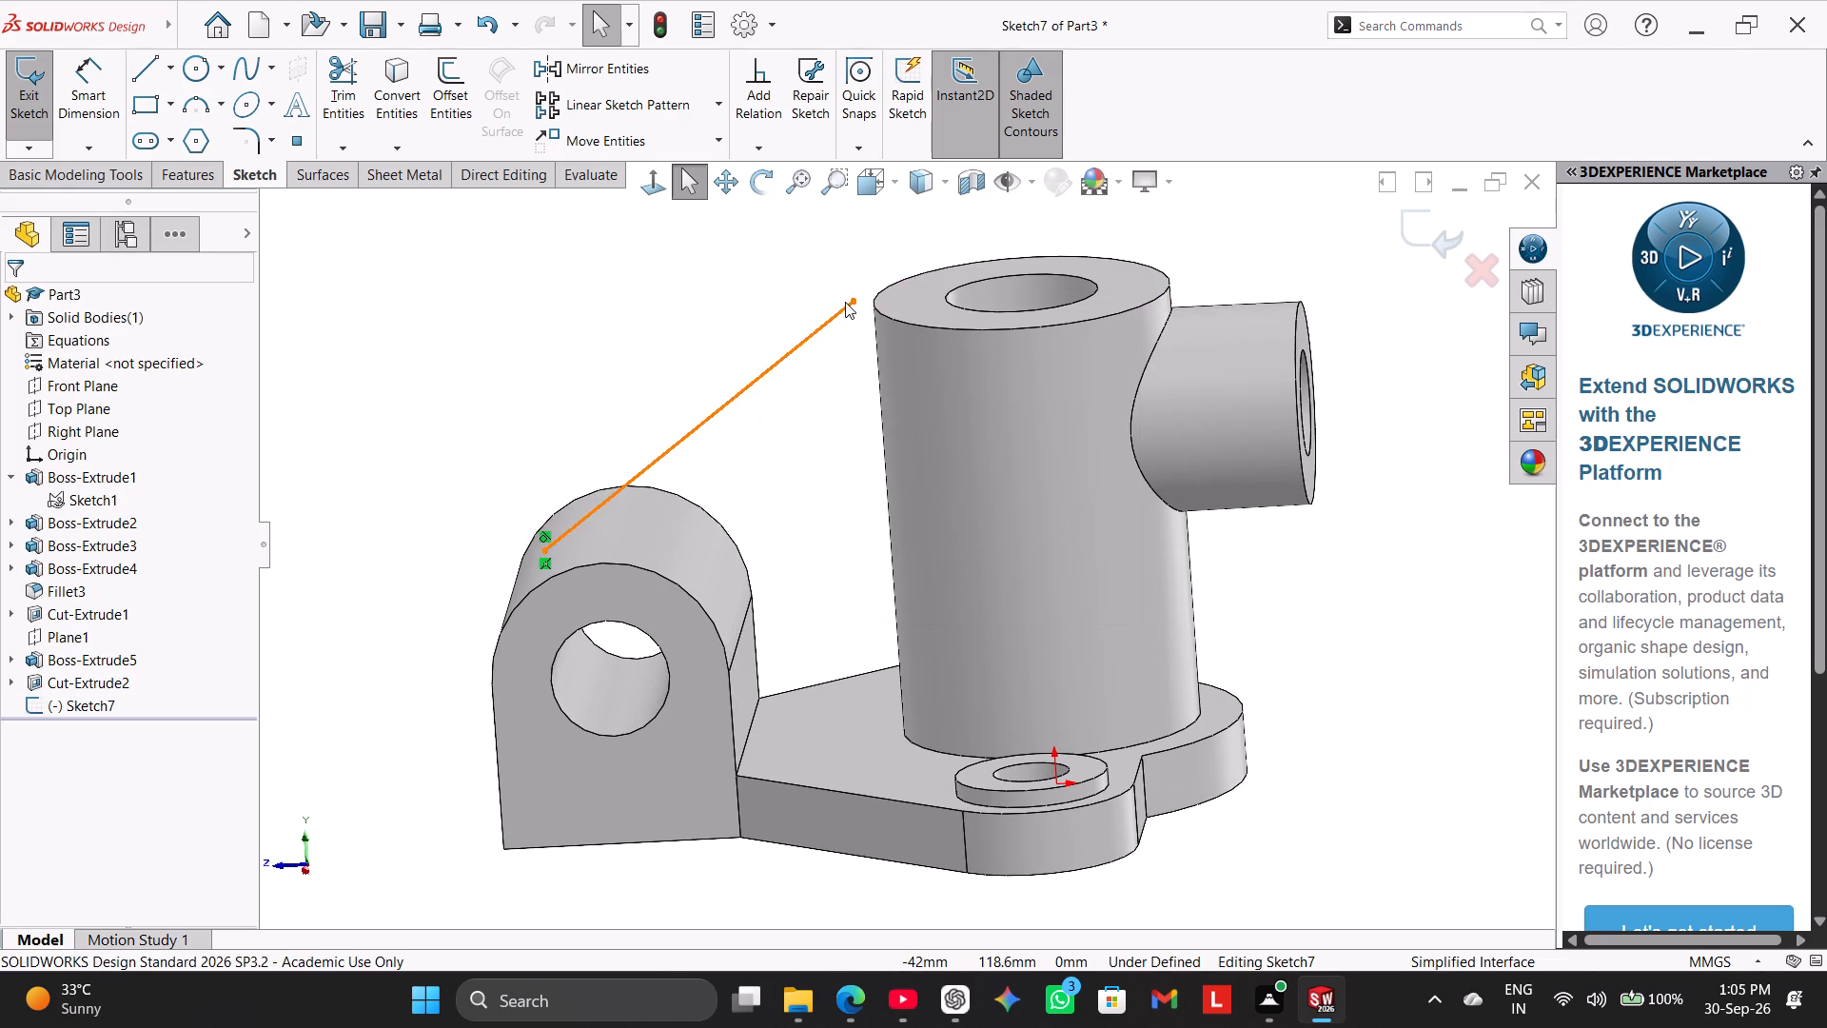
pyautogui.keyDown('ctrl'); pyautogui.click(851, 298); pyautogui.keyUp('ctrl')
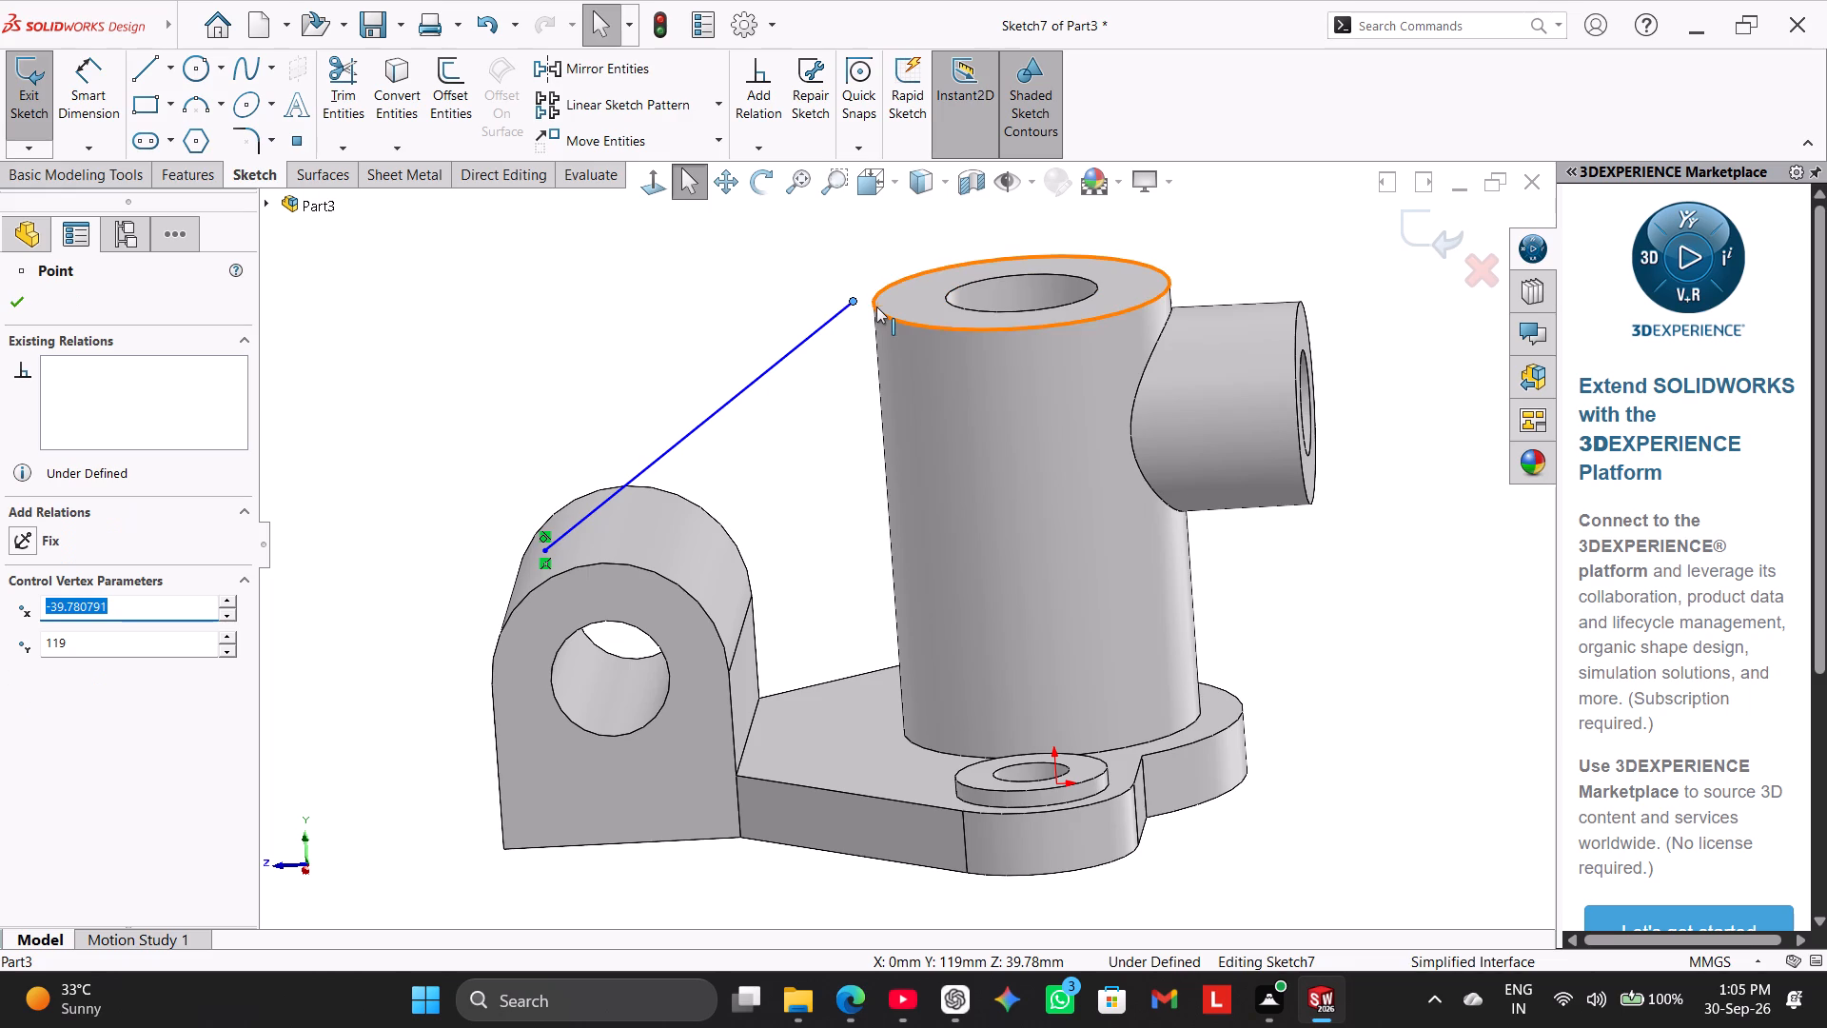
pyautogui.keyDown('ctrl'); pyautogui.click(876, 306); pyautogui.keyUp('ctrl')
pyautogui.click(966, 227)
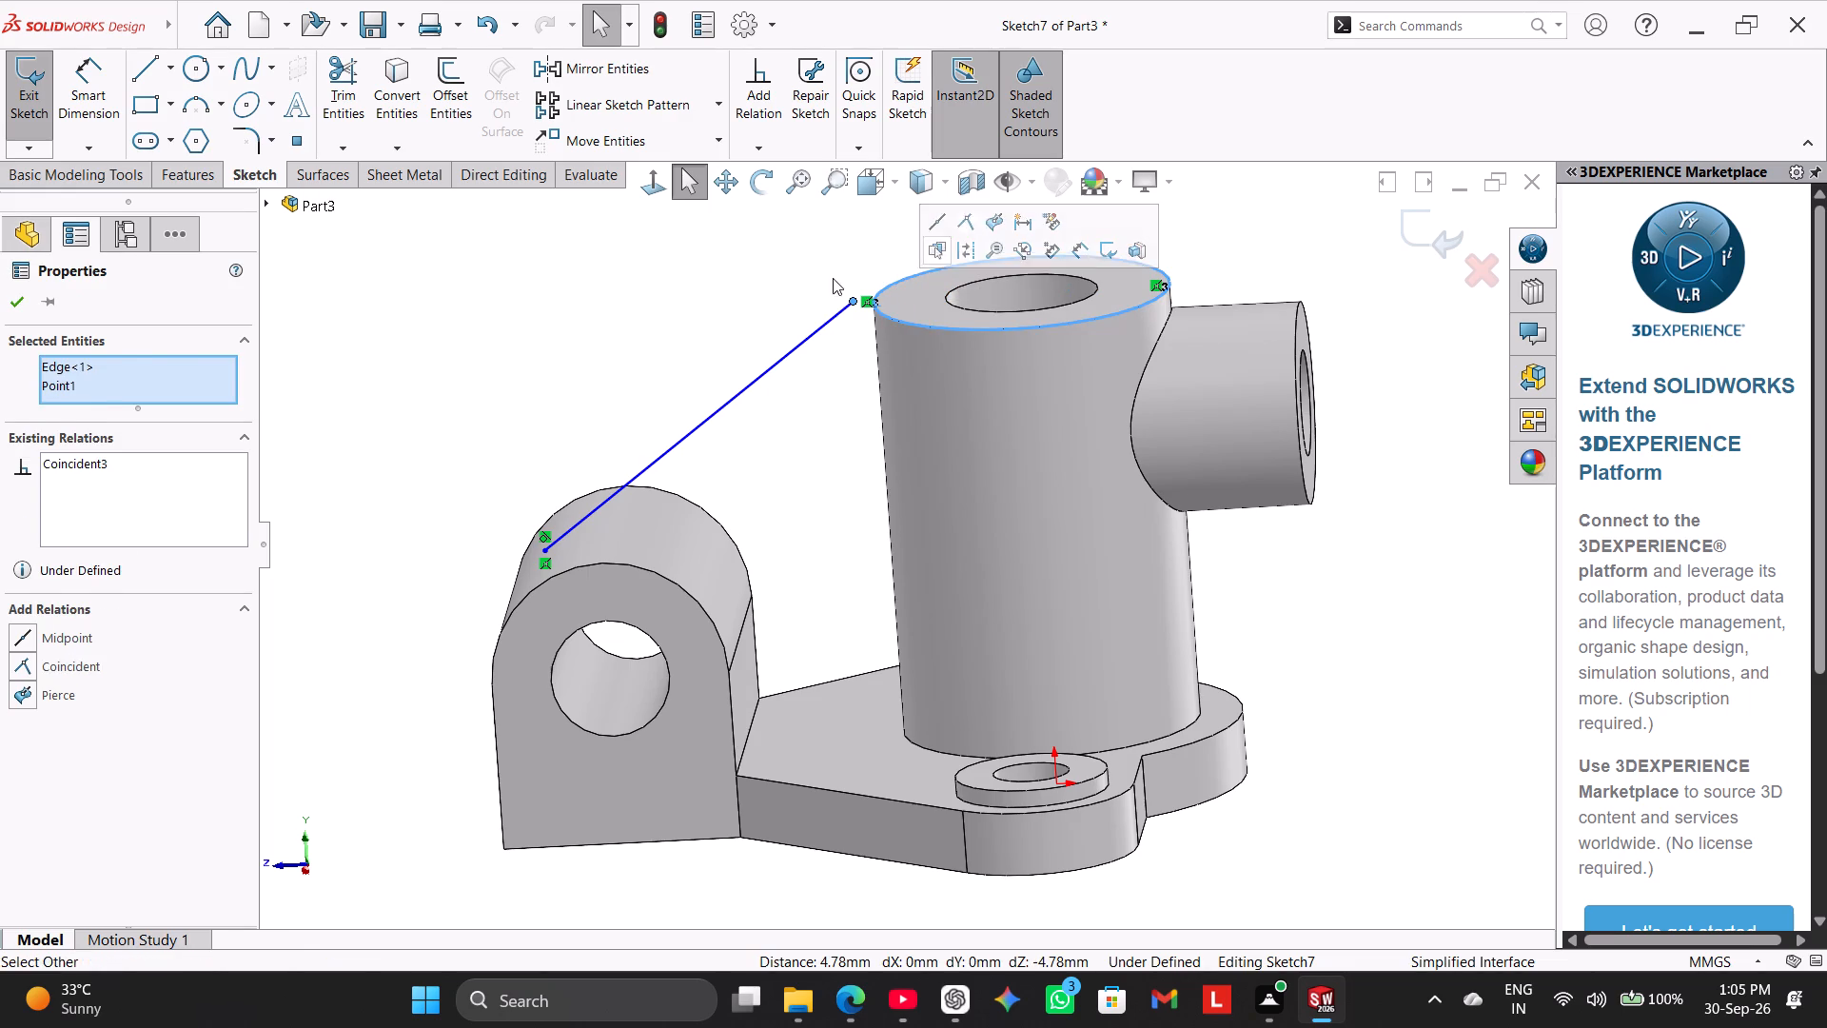
pyautogui.click(751, 287)
# Make the slanted line's upper endpoint coincident with the cylinder's side silhouette edge, viewing the sketch face-on.
pyautogui.moveTo(717, 339); pyautogui.dragTo(737, 281, button='middle')
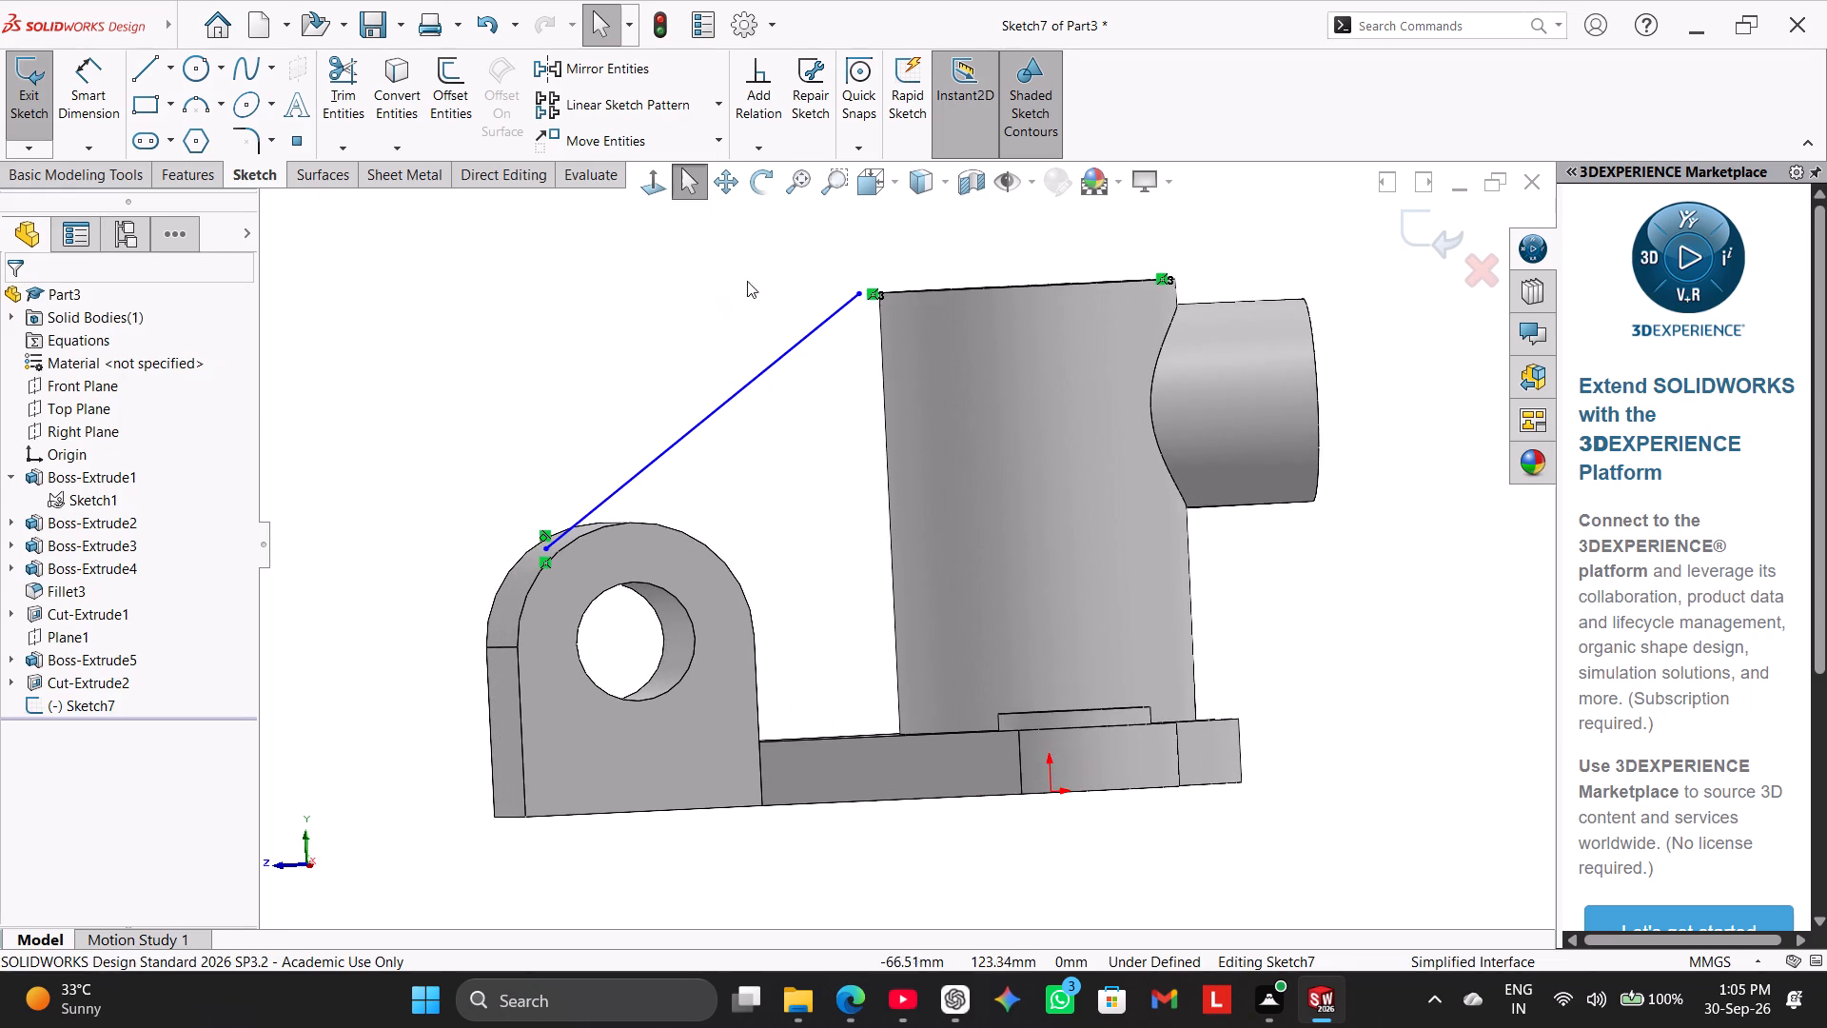
pyautogui.click(651, 188)
pyautogui.click(610, 309)
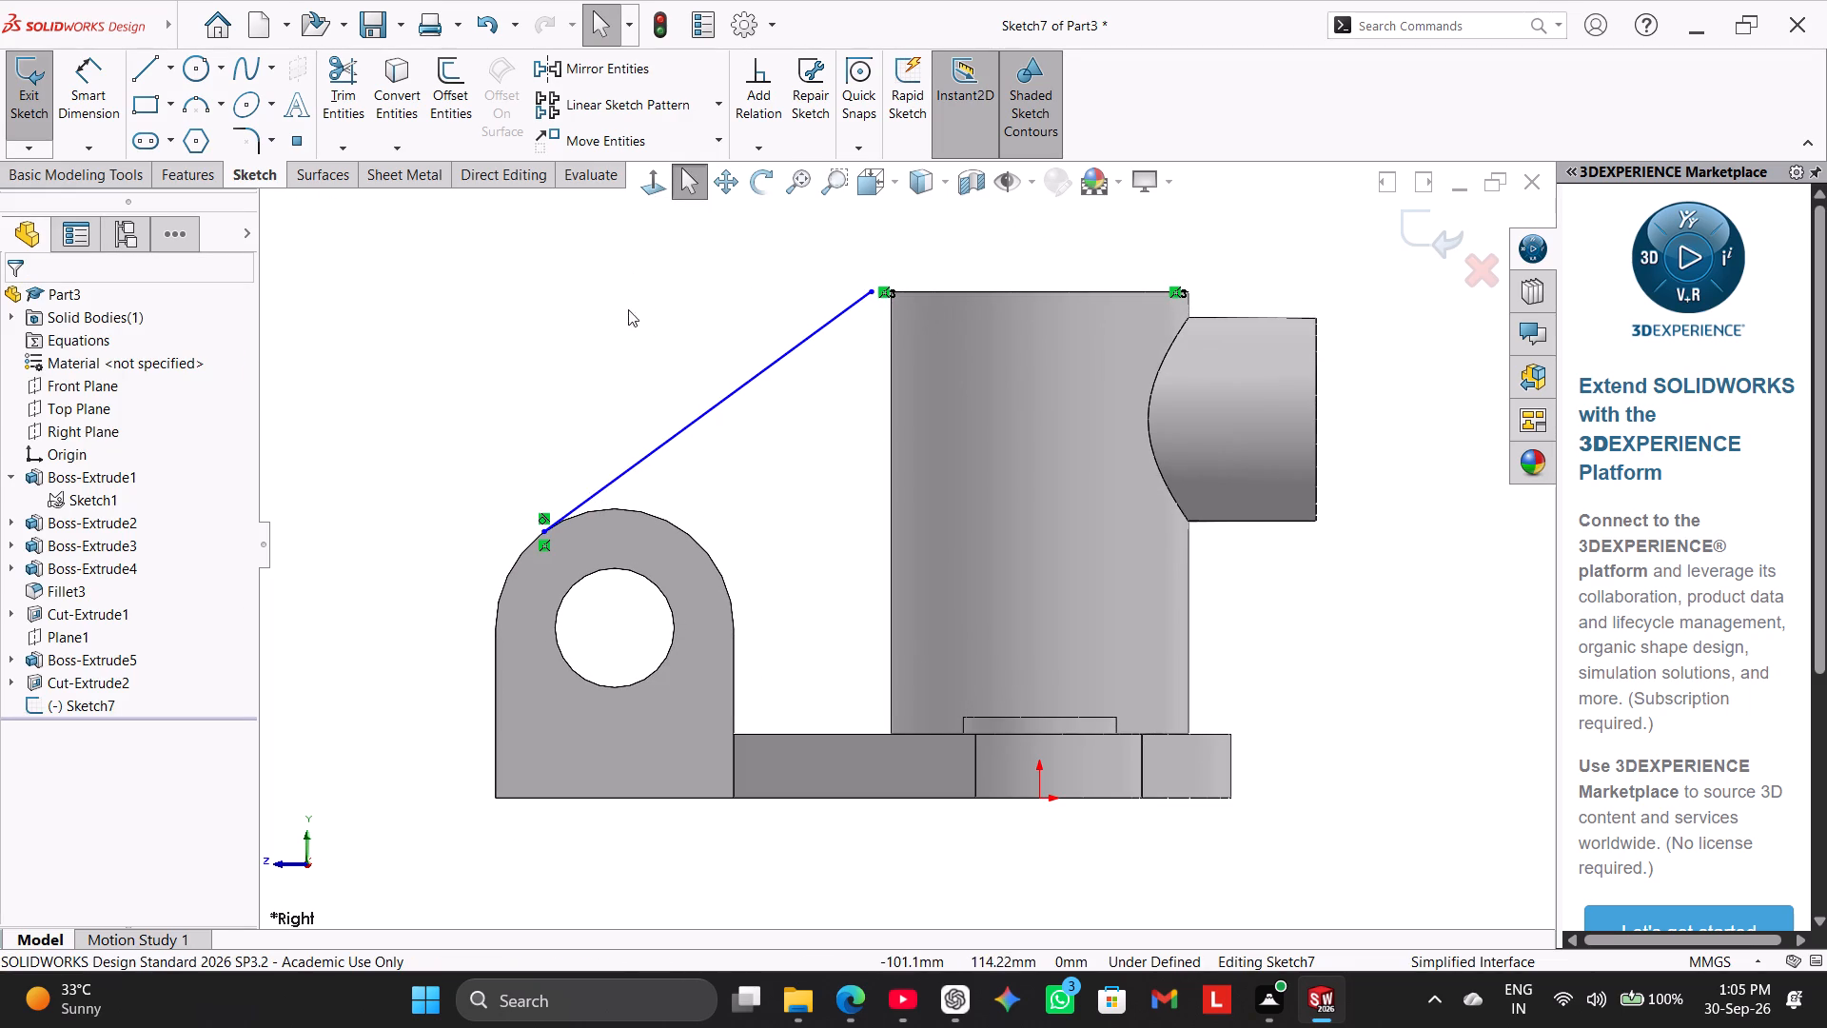
pyautogui.keyDown('ctrl'); pyautogui.click(890, 342); pyautogui.keyUp('ctrl')
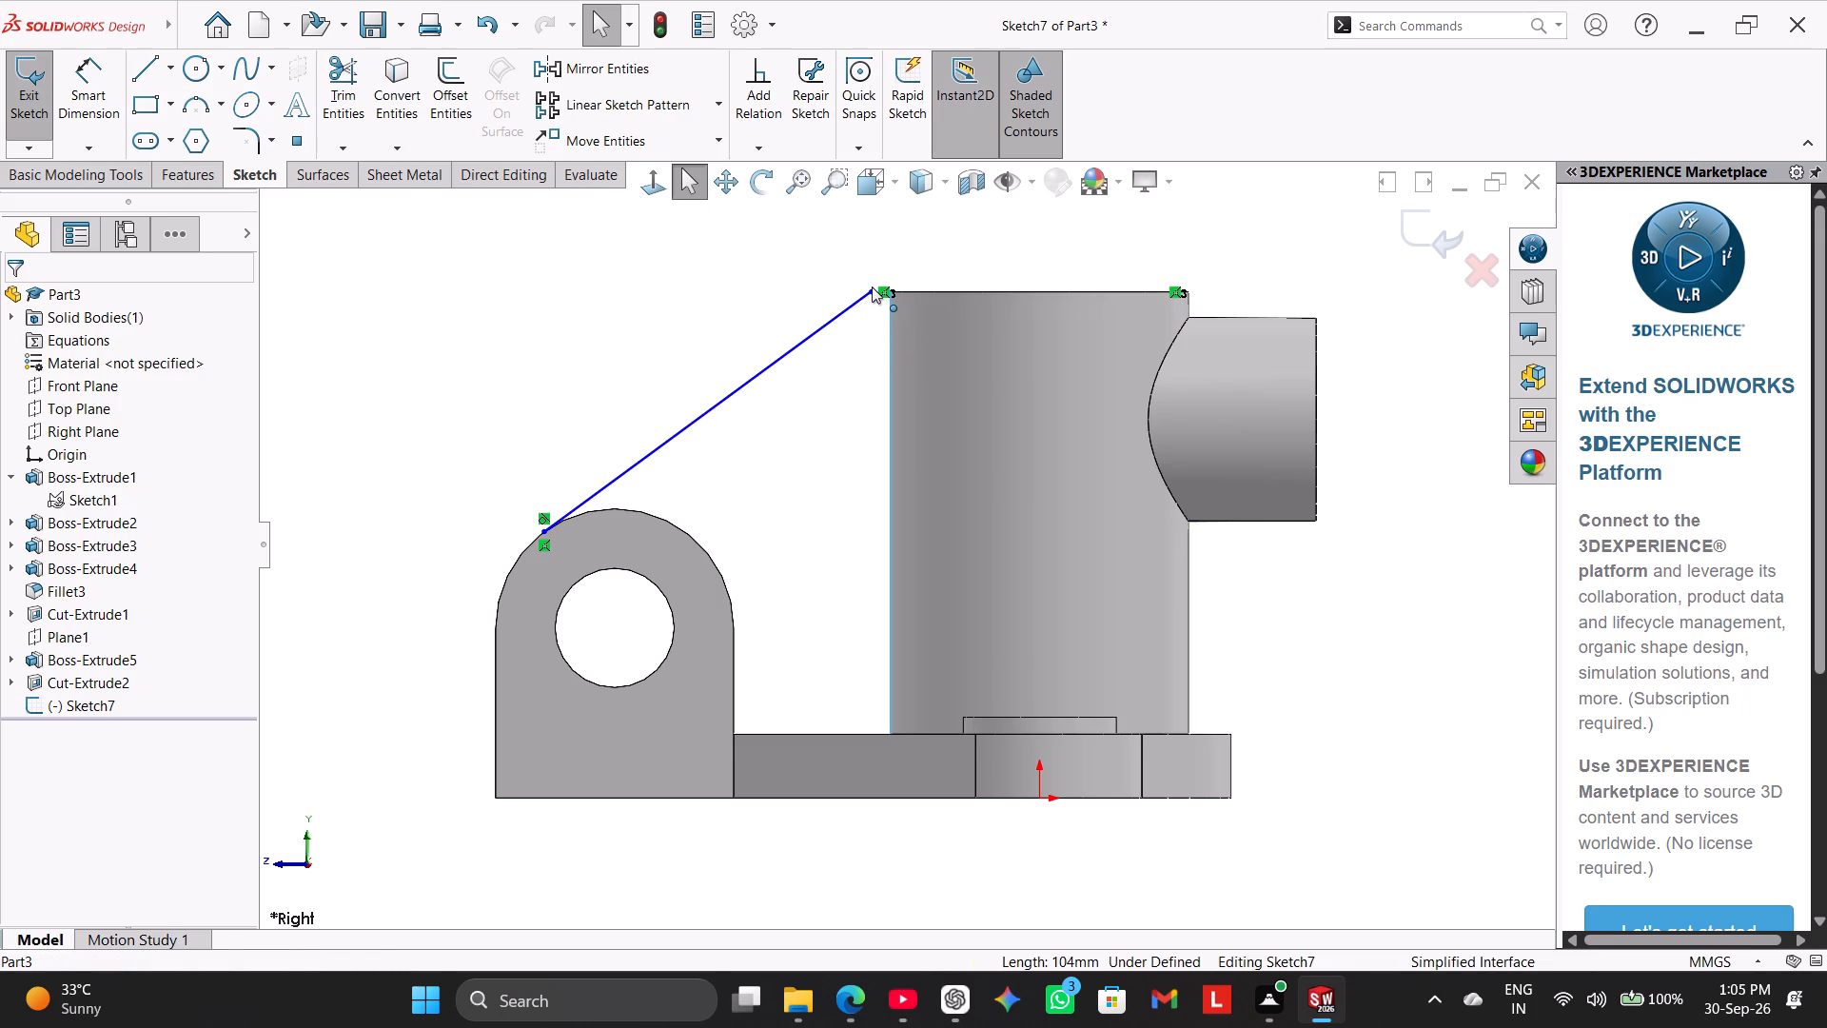
pyautogui.keyDown('ctrl'); pyautogui.click(872, 287); pyautogui.keyUp('ctrl')
pyautogui.click(962, 195)
pyautogui.click(776, 273)
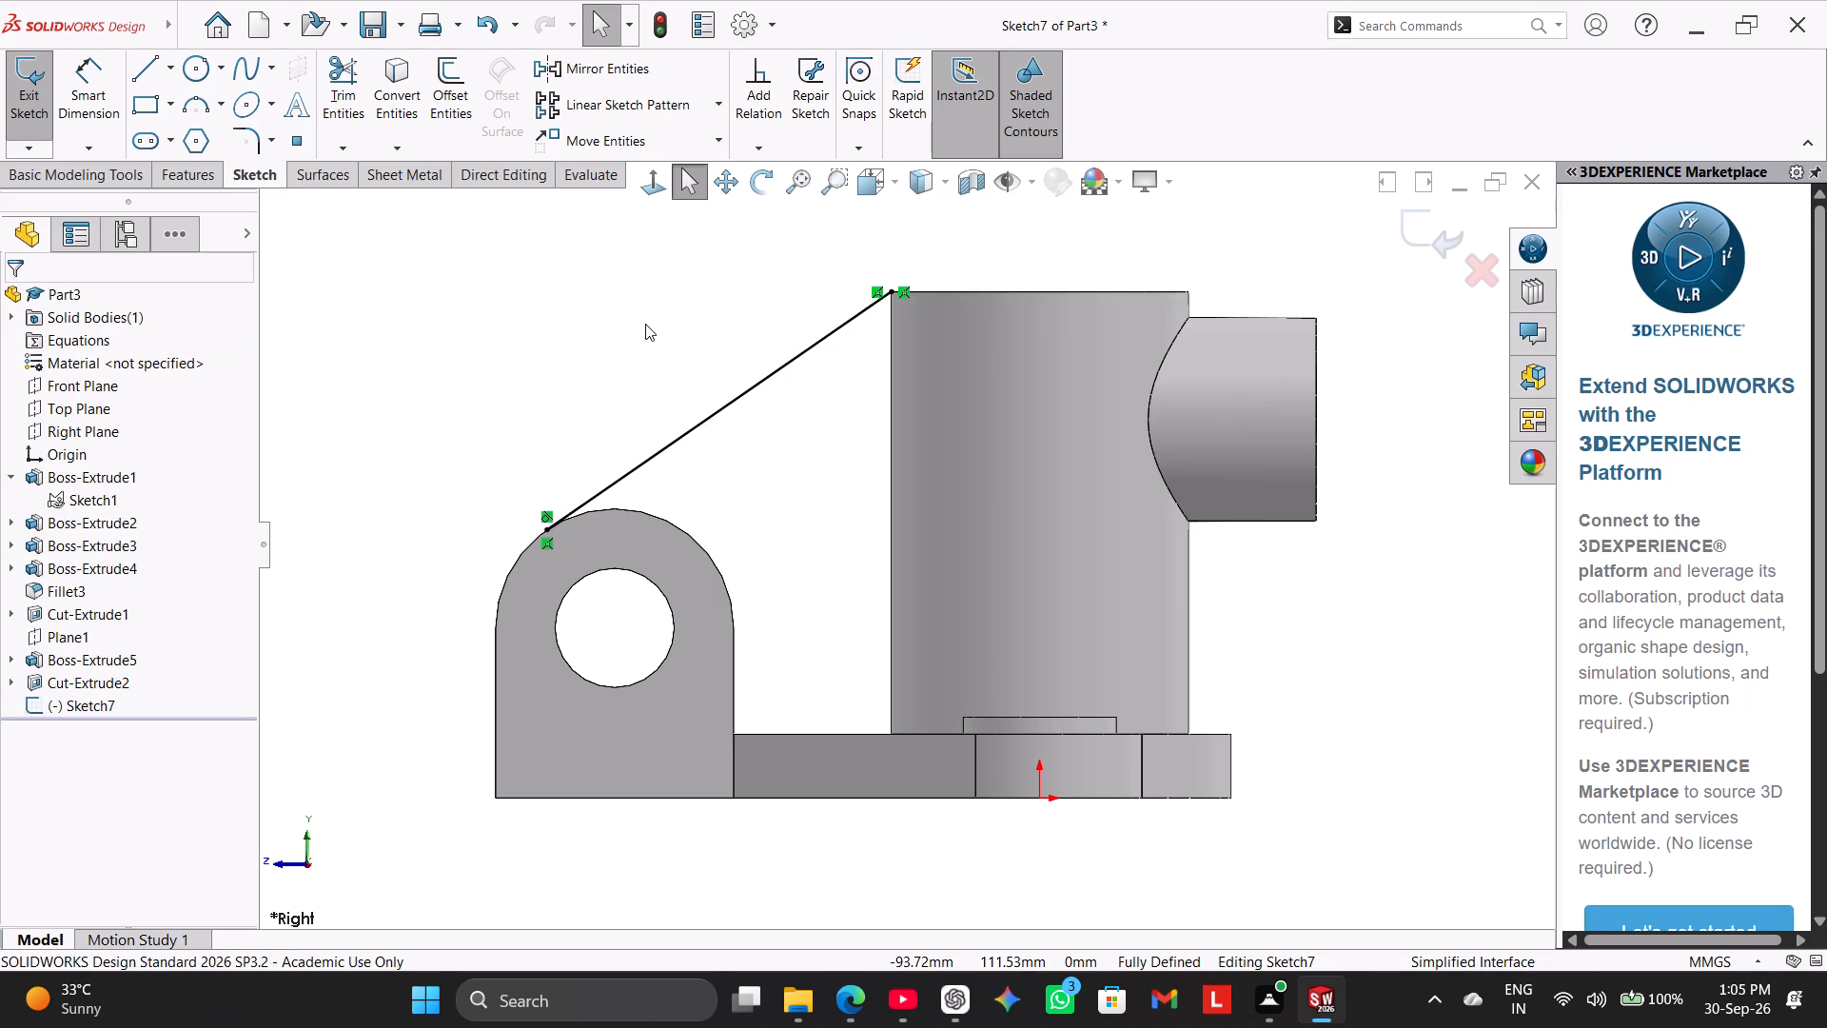
# Try to create a 12 mm both-sides rib from the slanted line, extruded parallel to the sketch with the material side flipped.
pyautogui.click(215, 179)
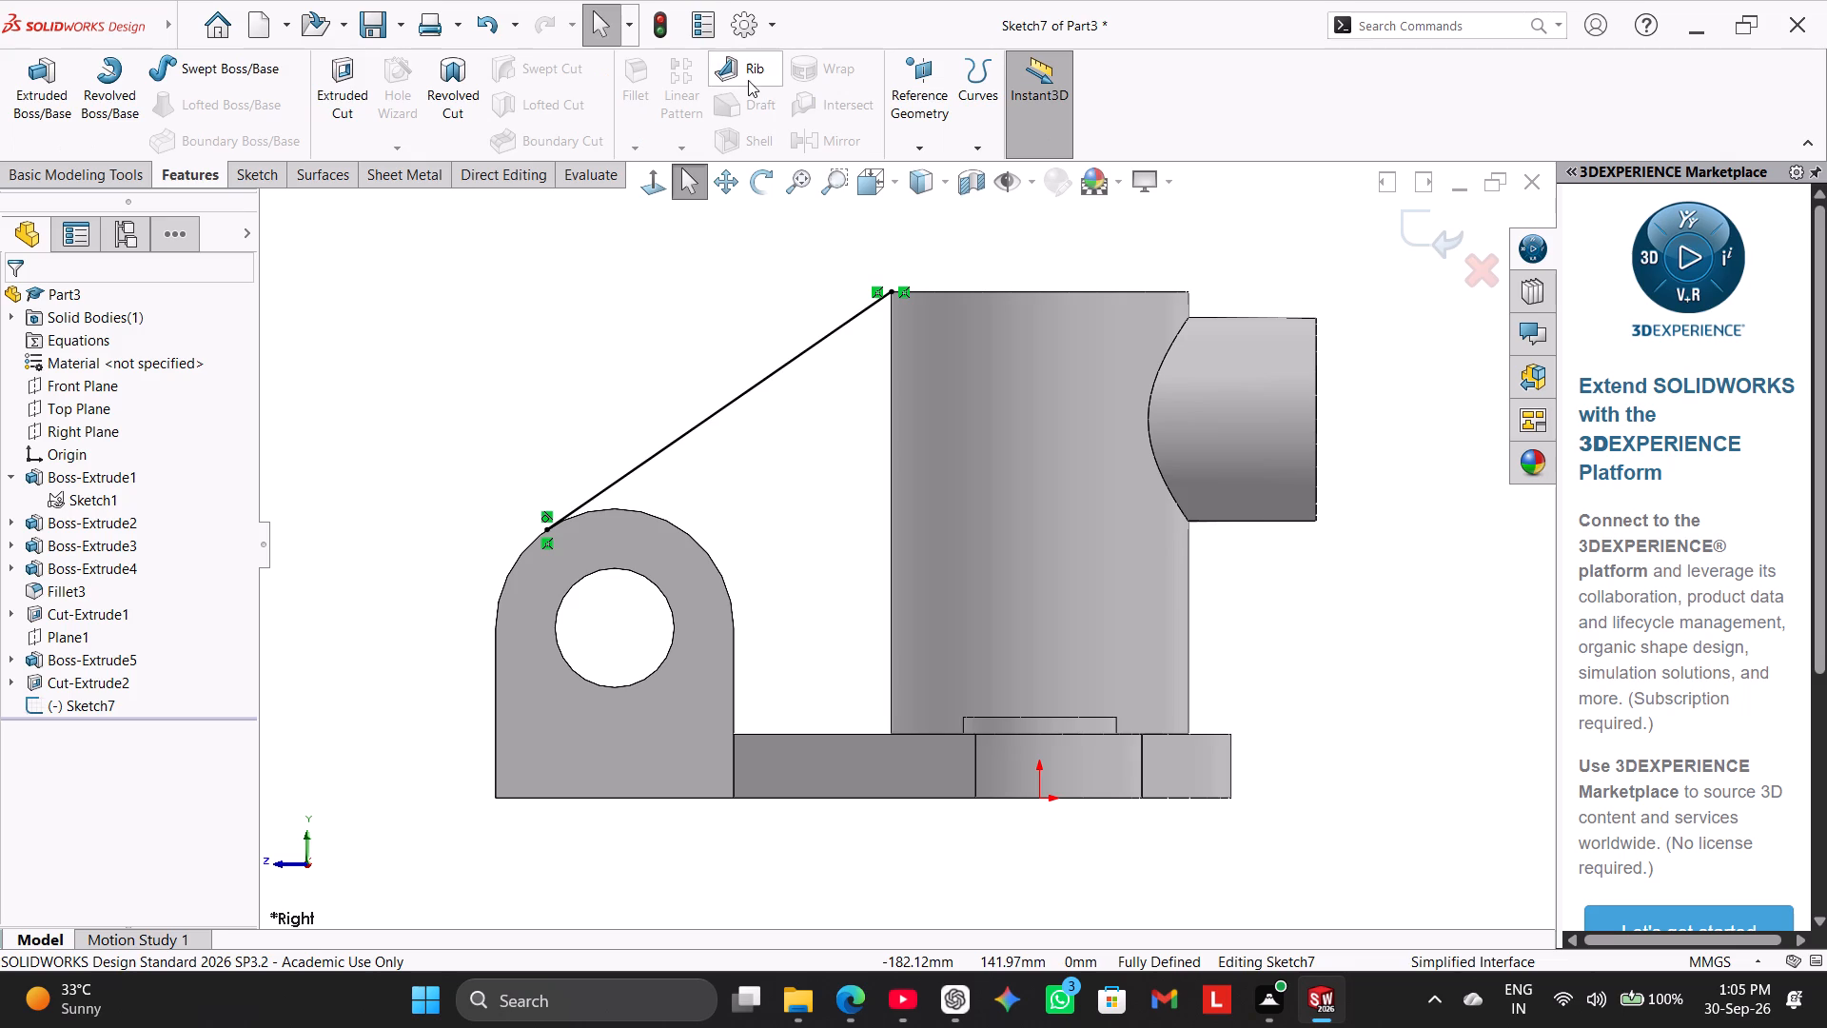
pyautogui.click(747, 77)
pyautogui.moveTo(595, 322); pyautogui.dragTo(637, 408, button='middle')
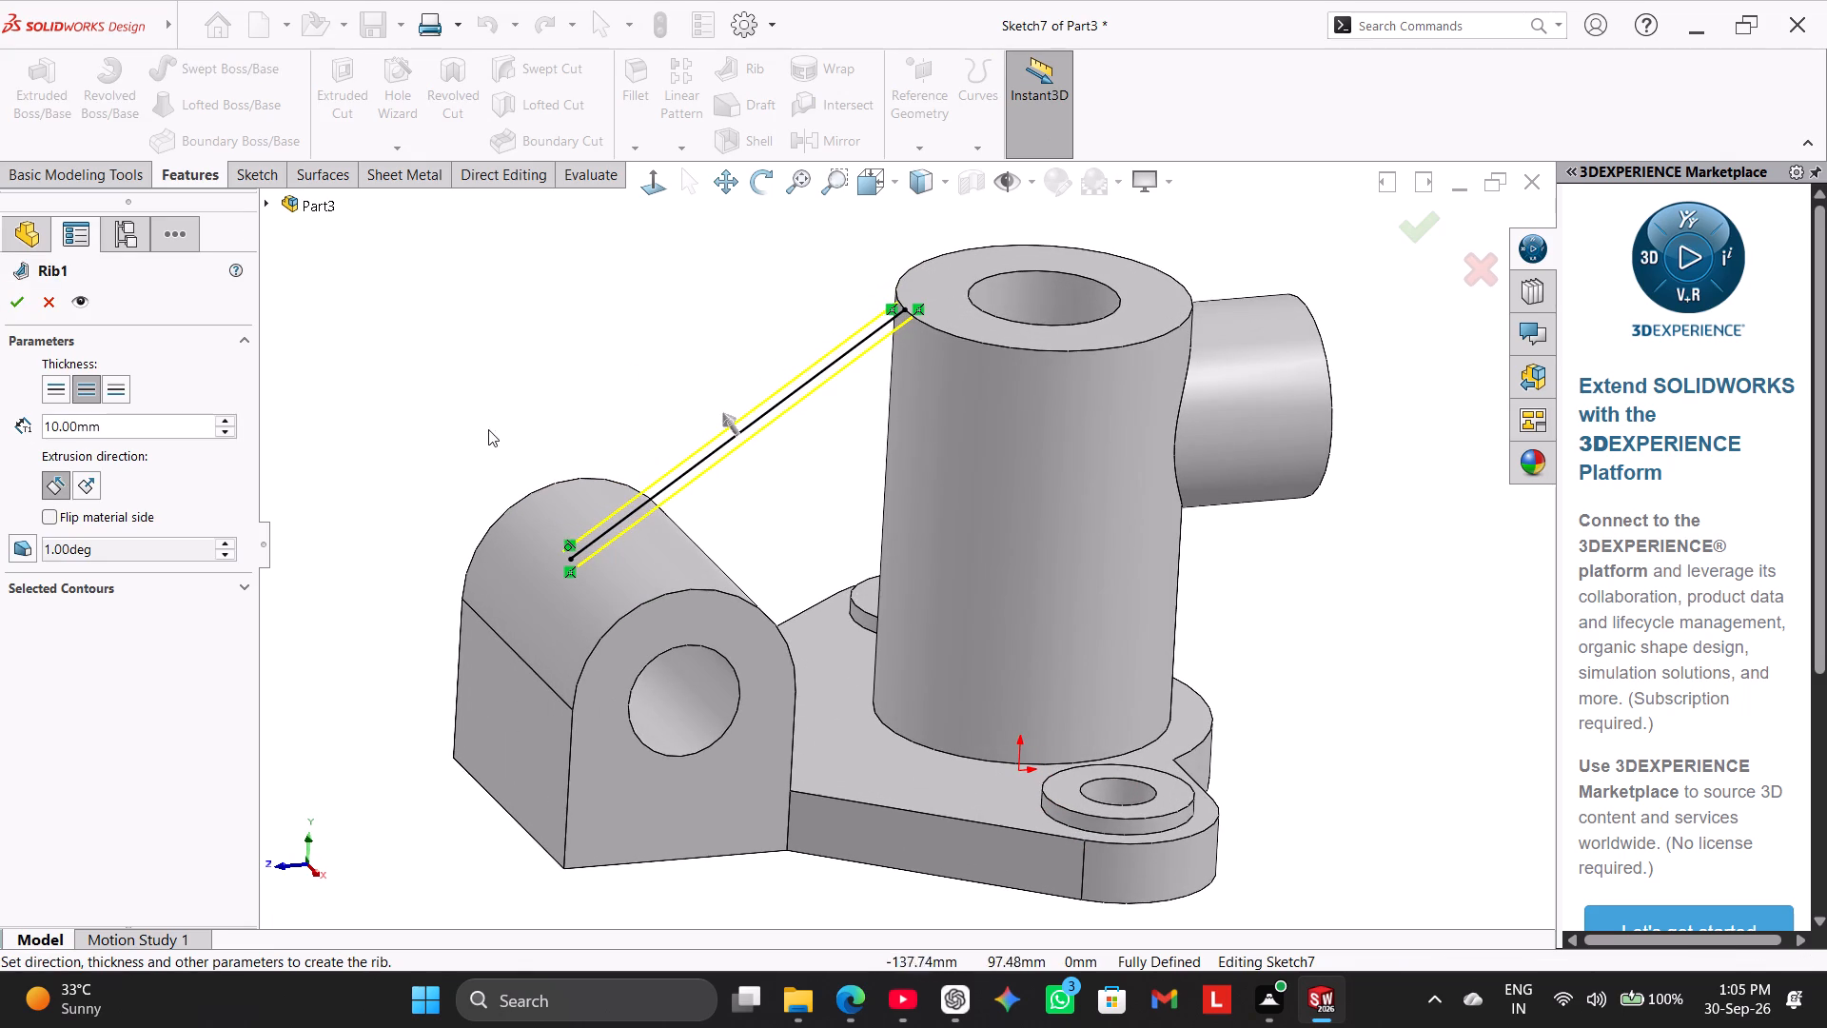
pyautogui.click(55, 515)
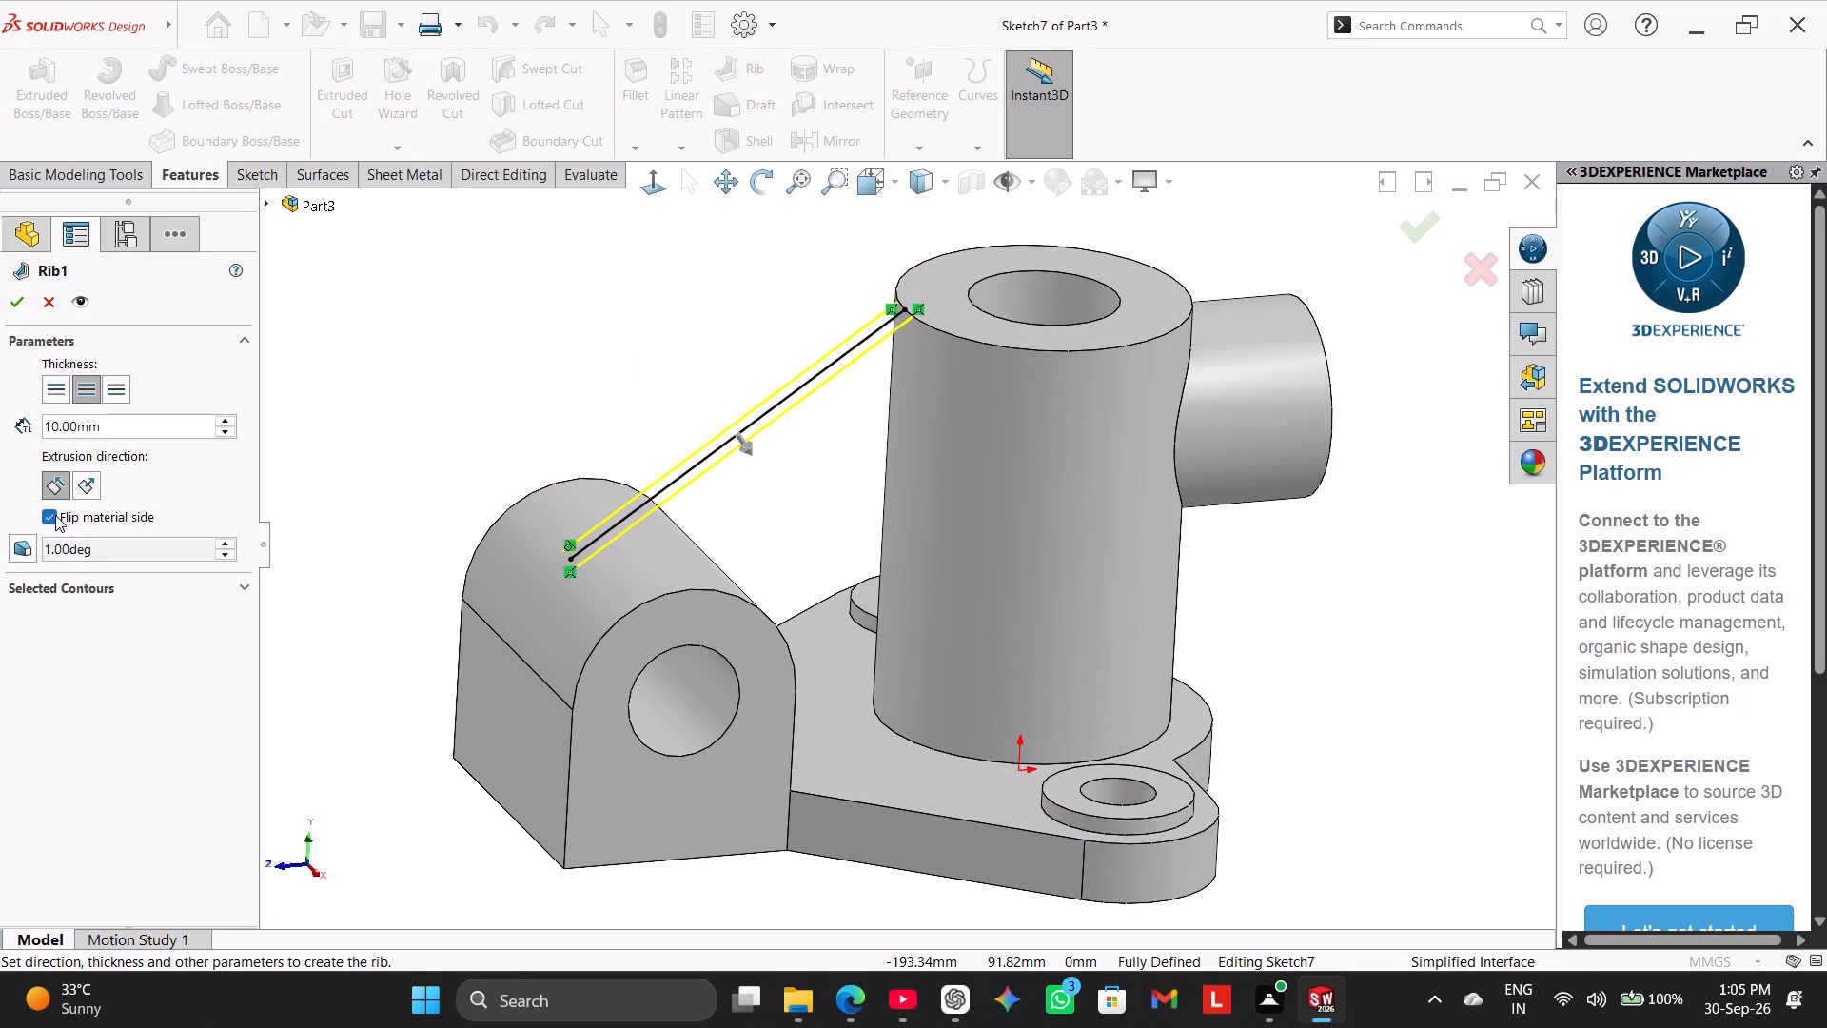
pyautogui.doubleClick(92, 428)
pyautogui.write('12')
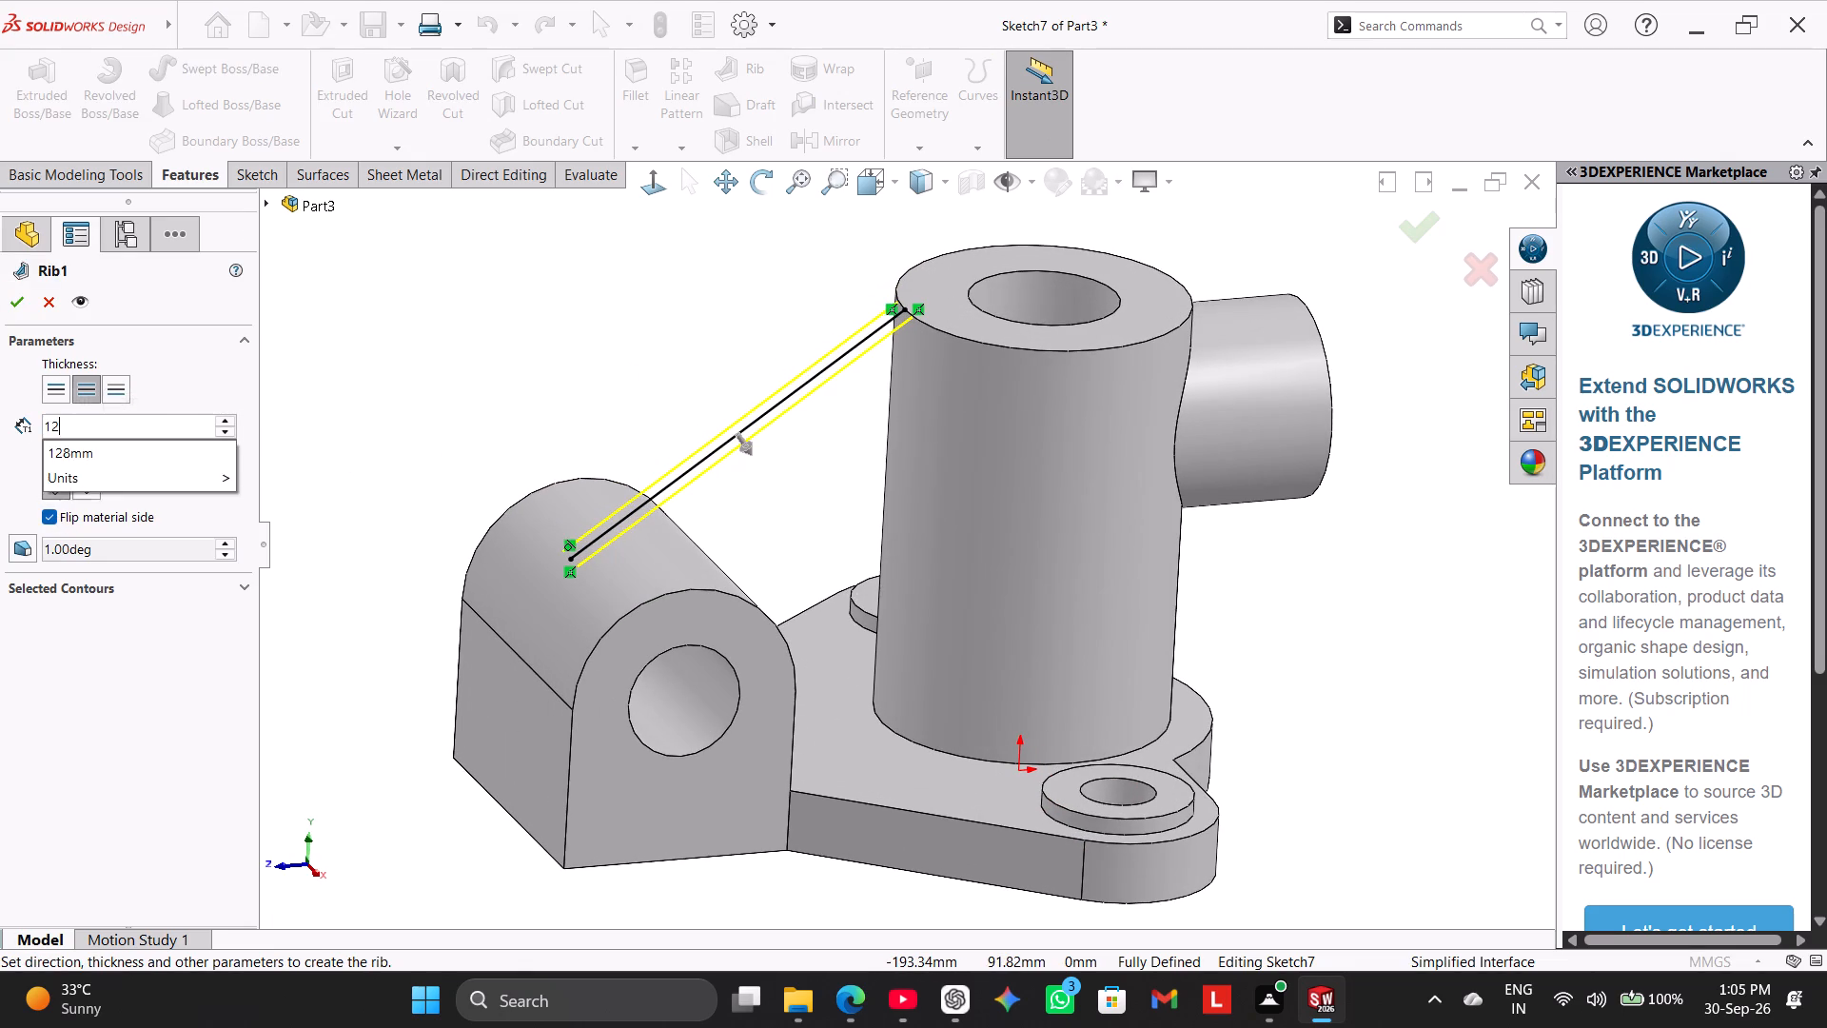
pyautogui.press('Return')
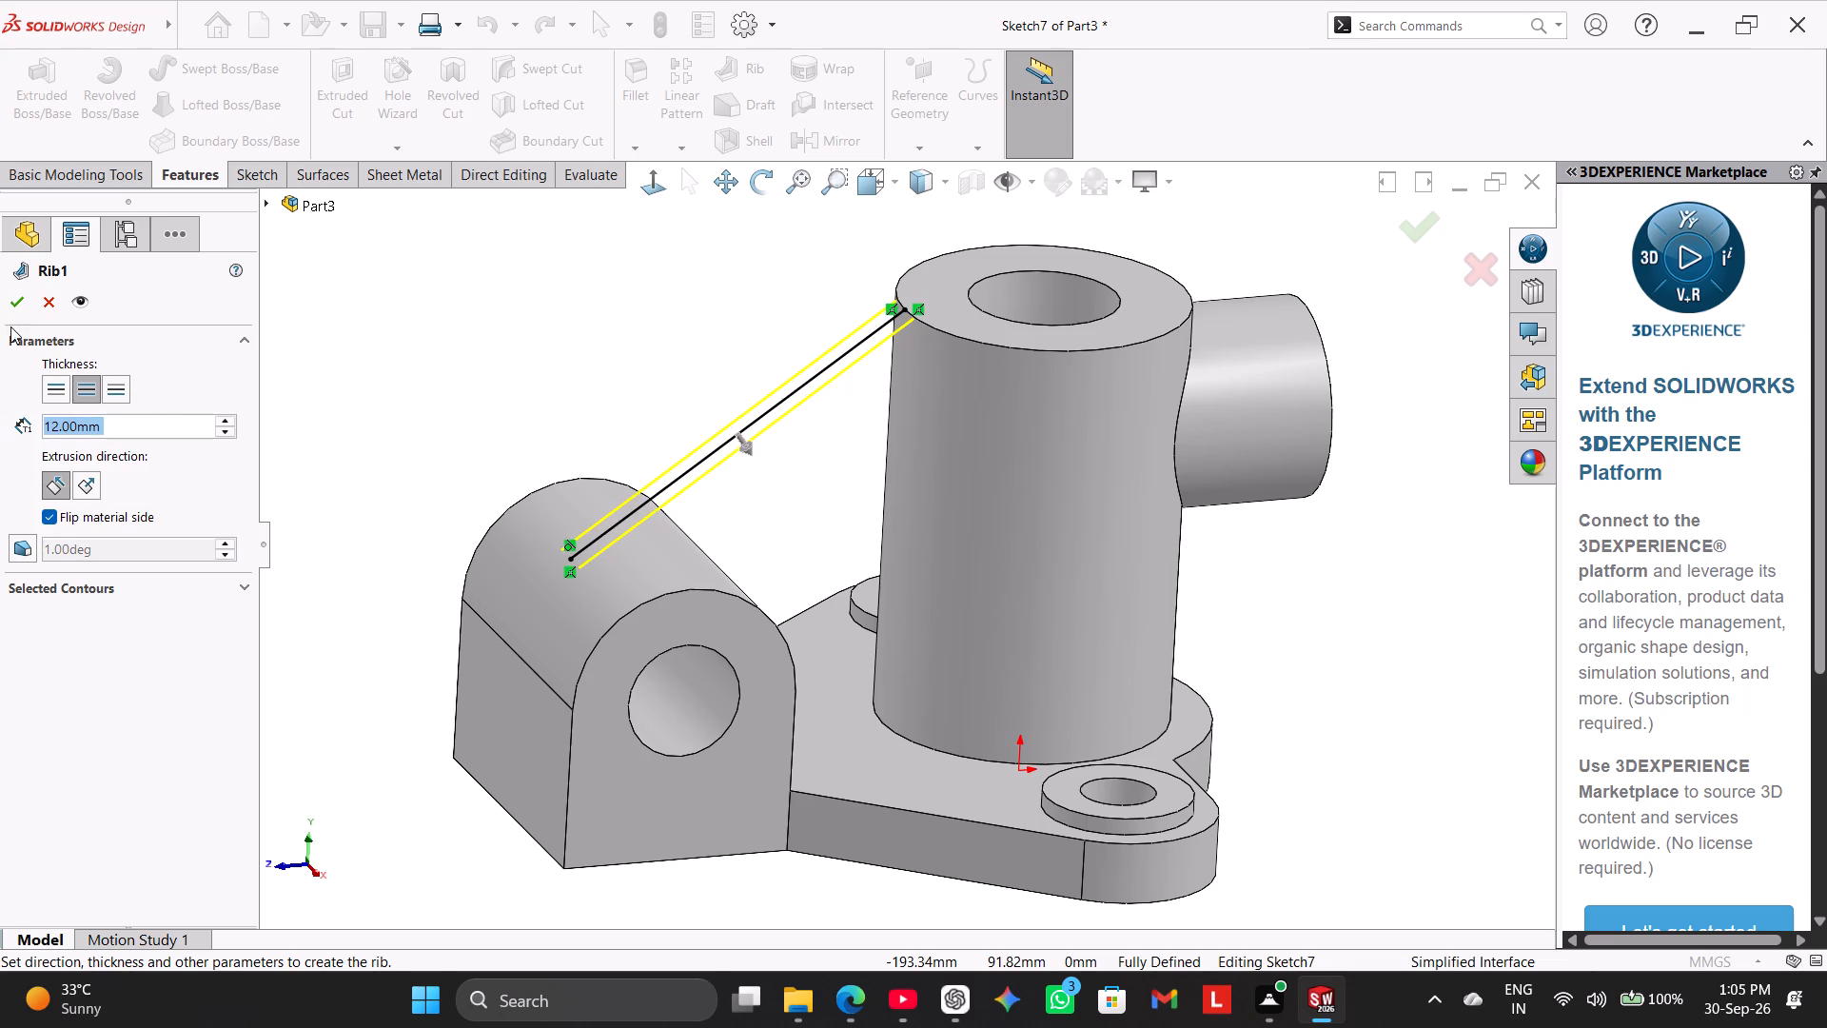
pyautogui.click(17, 310)
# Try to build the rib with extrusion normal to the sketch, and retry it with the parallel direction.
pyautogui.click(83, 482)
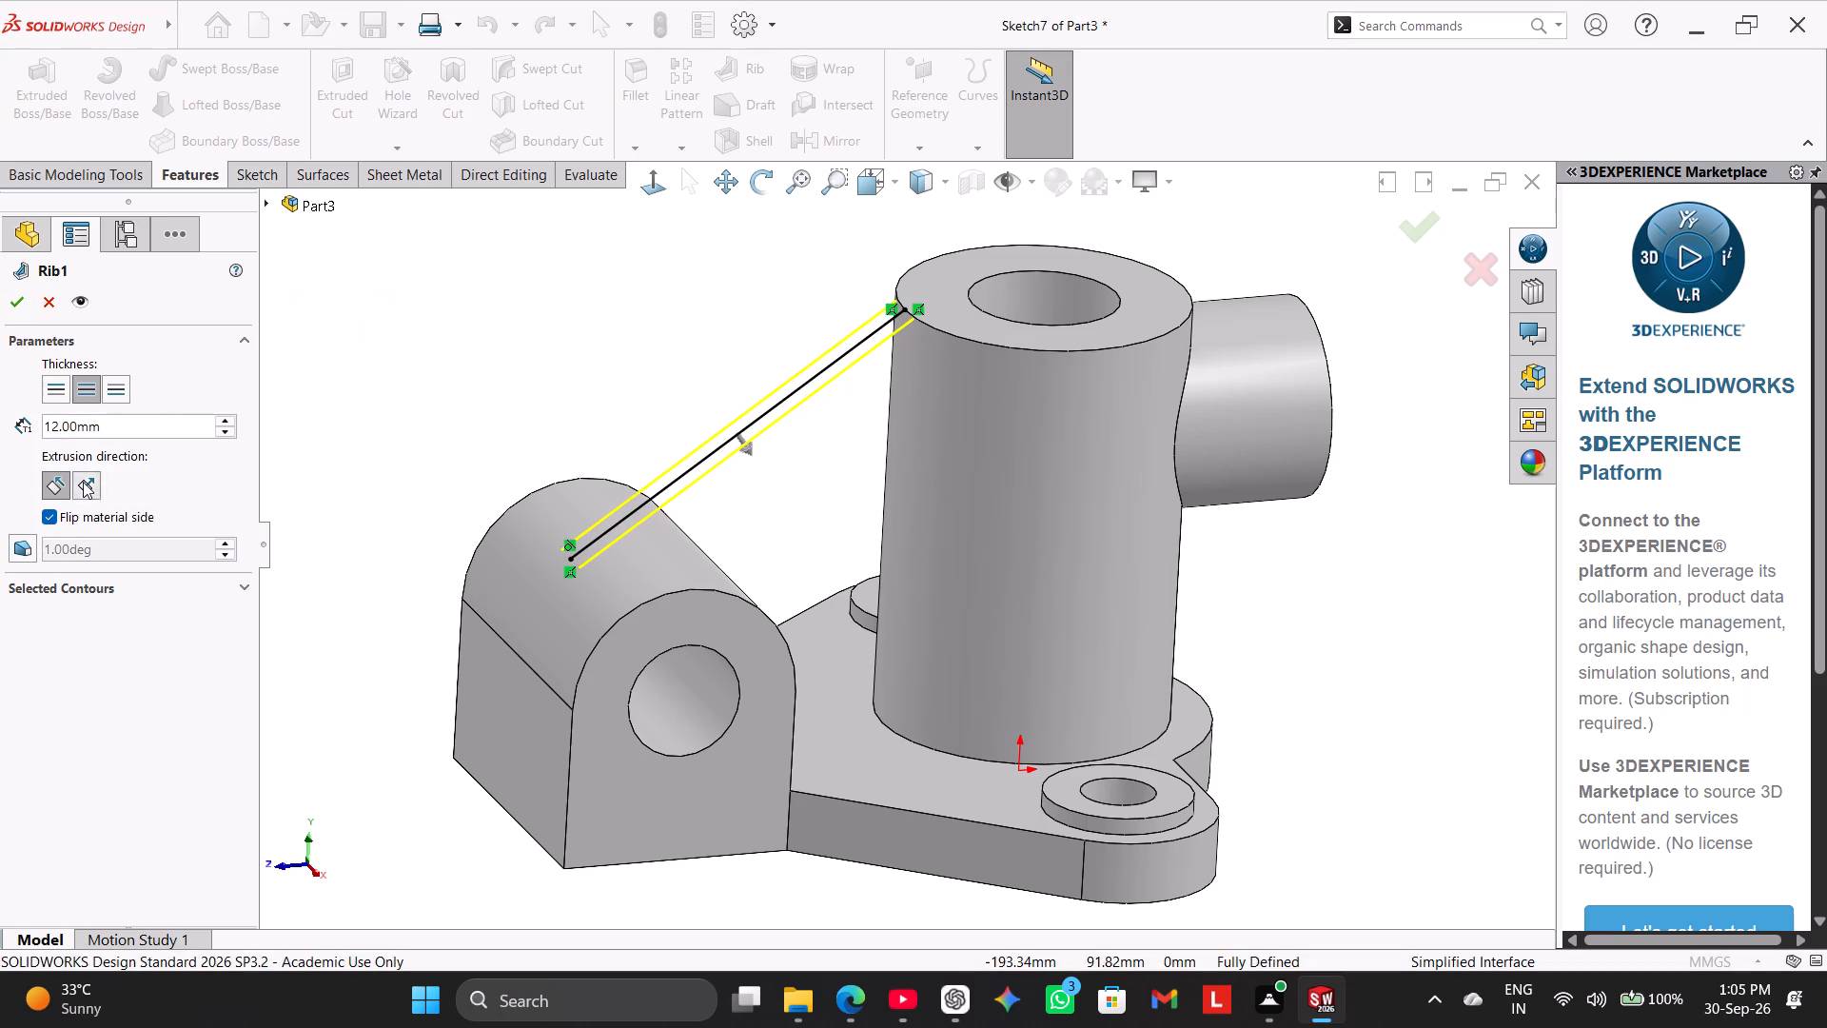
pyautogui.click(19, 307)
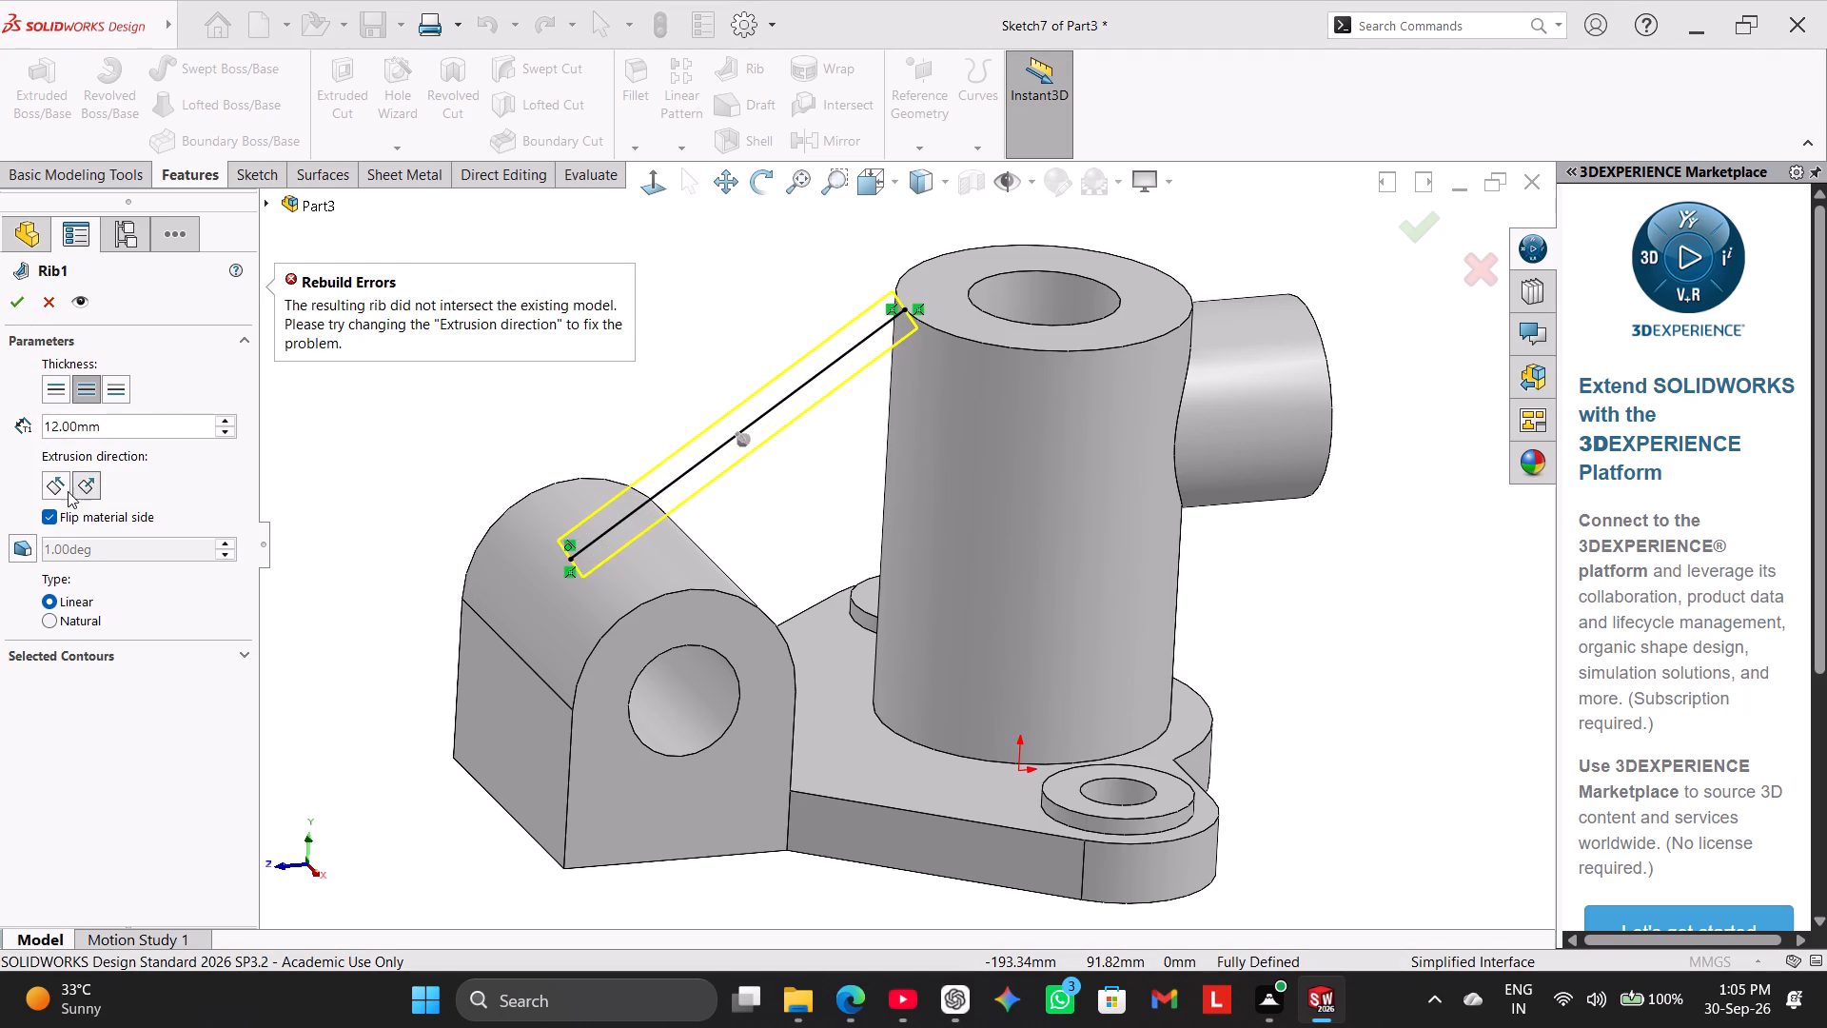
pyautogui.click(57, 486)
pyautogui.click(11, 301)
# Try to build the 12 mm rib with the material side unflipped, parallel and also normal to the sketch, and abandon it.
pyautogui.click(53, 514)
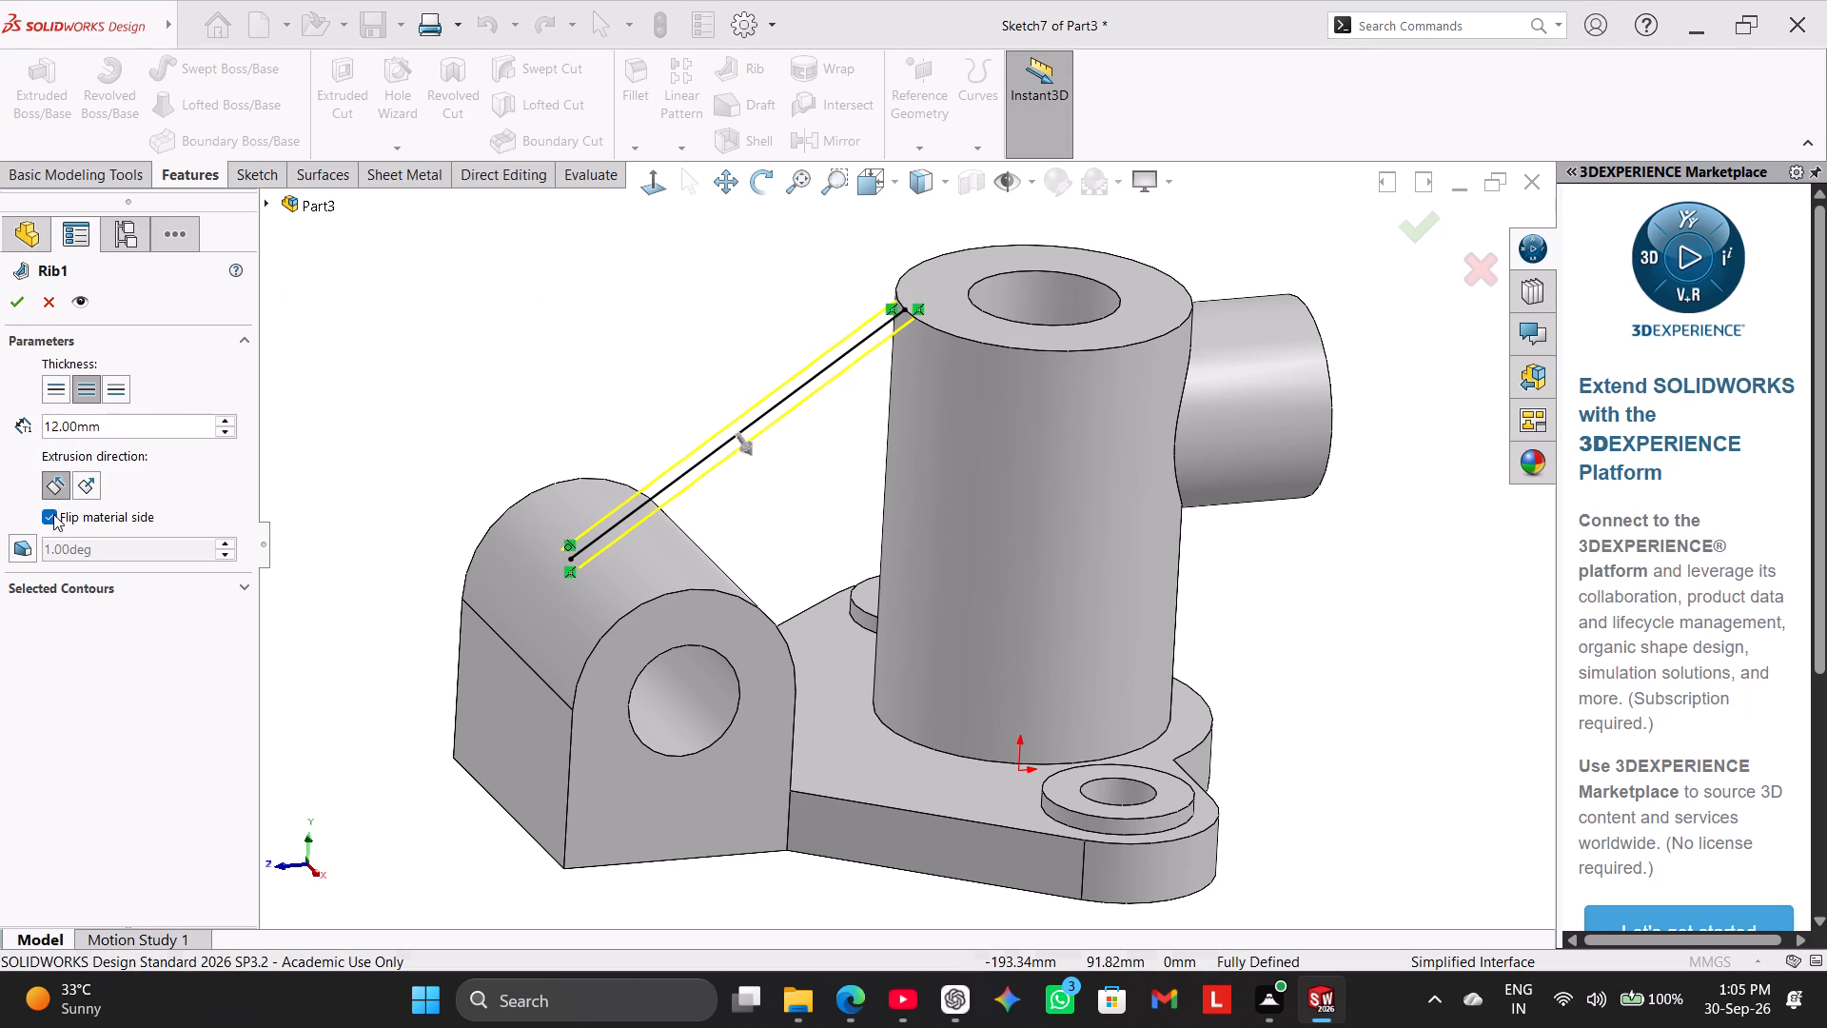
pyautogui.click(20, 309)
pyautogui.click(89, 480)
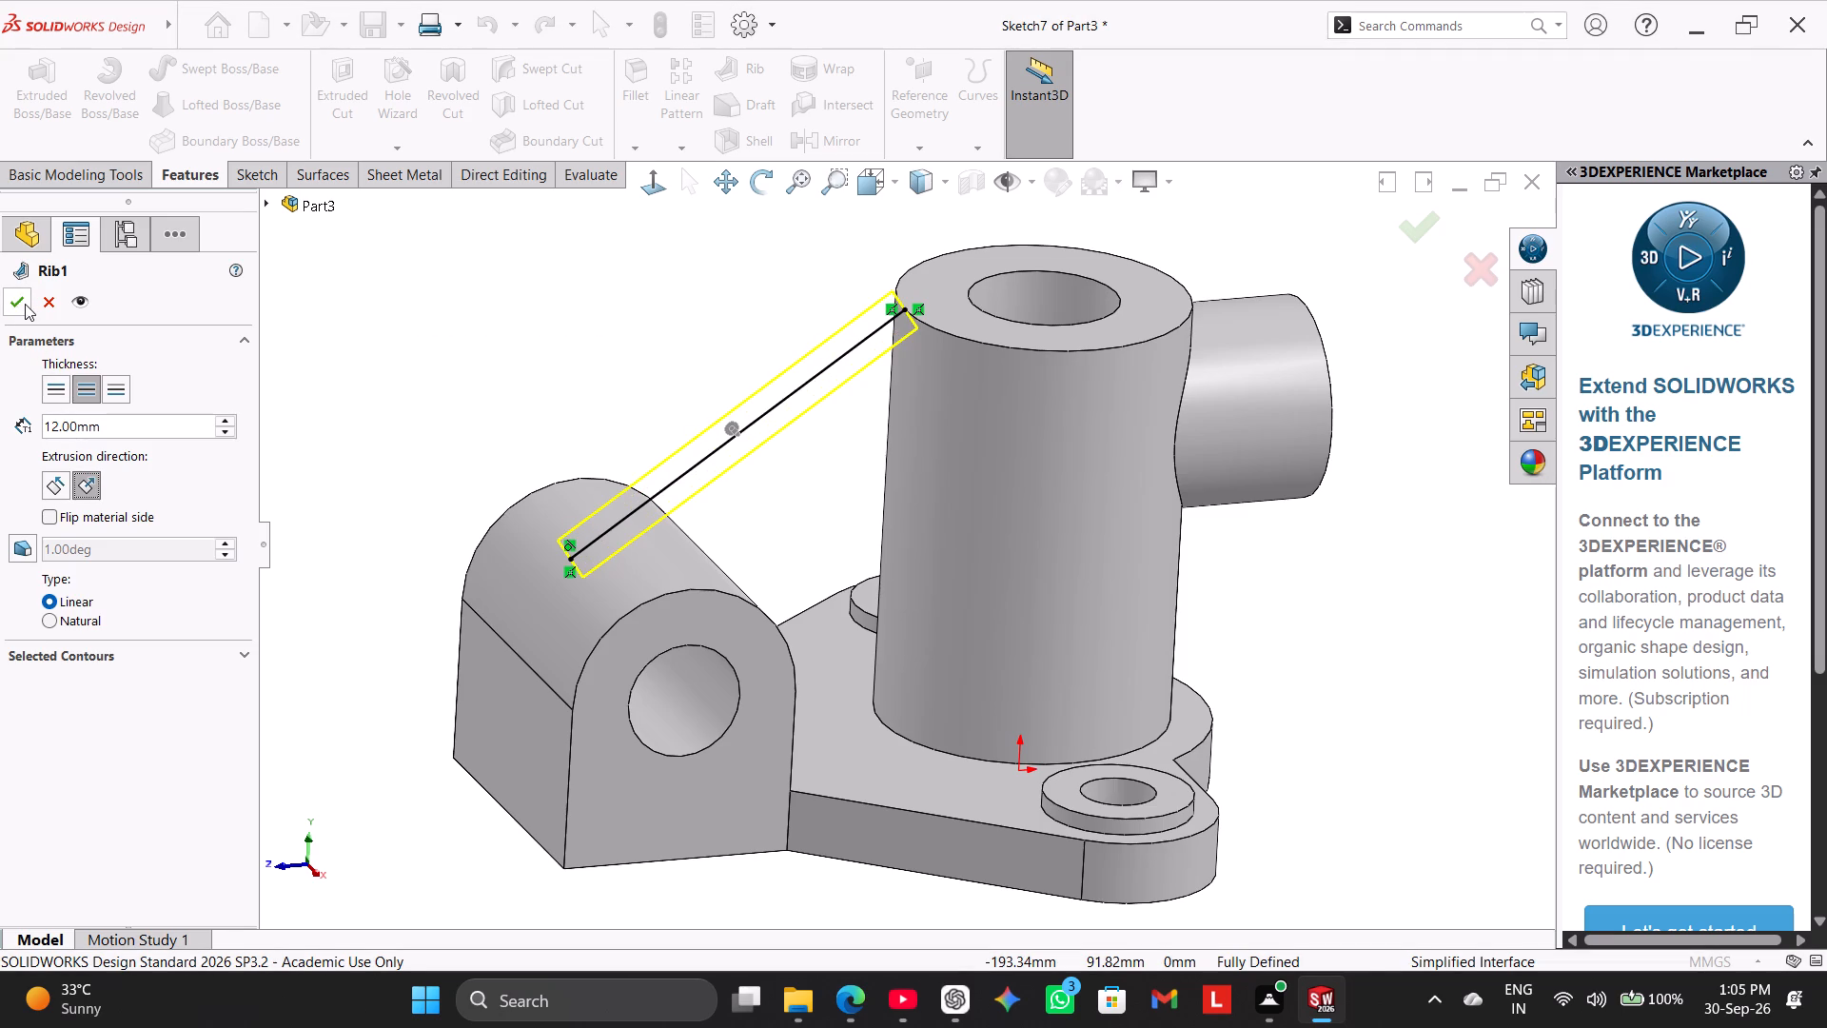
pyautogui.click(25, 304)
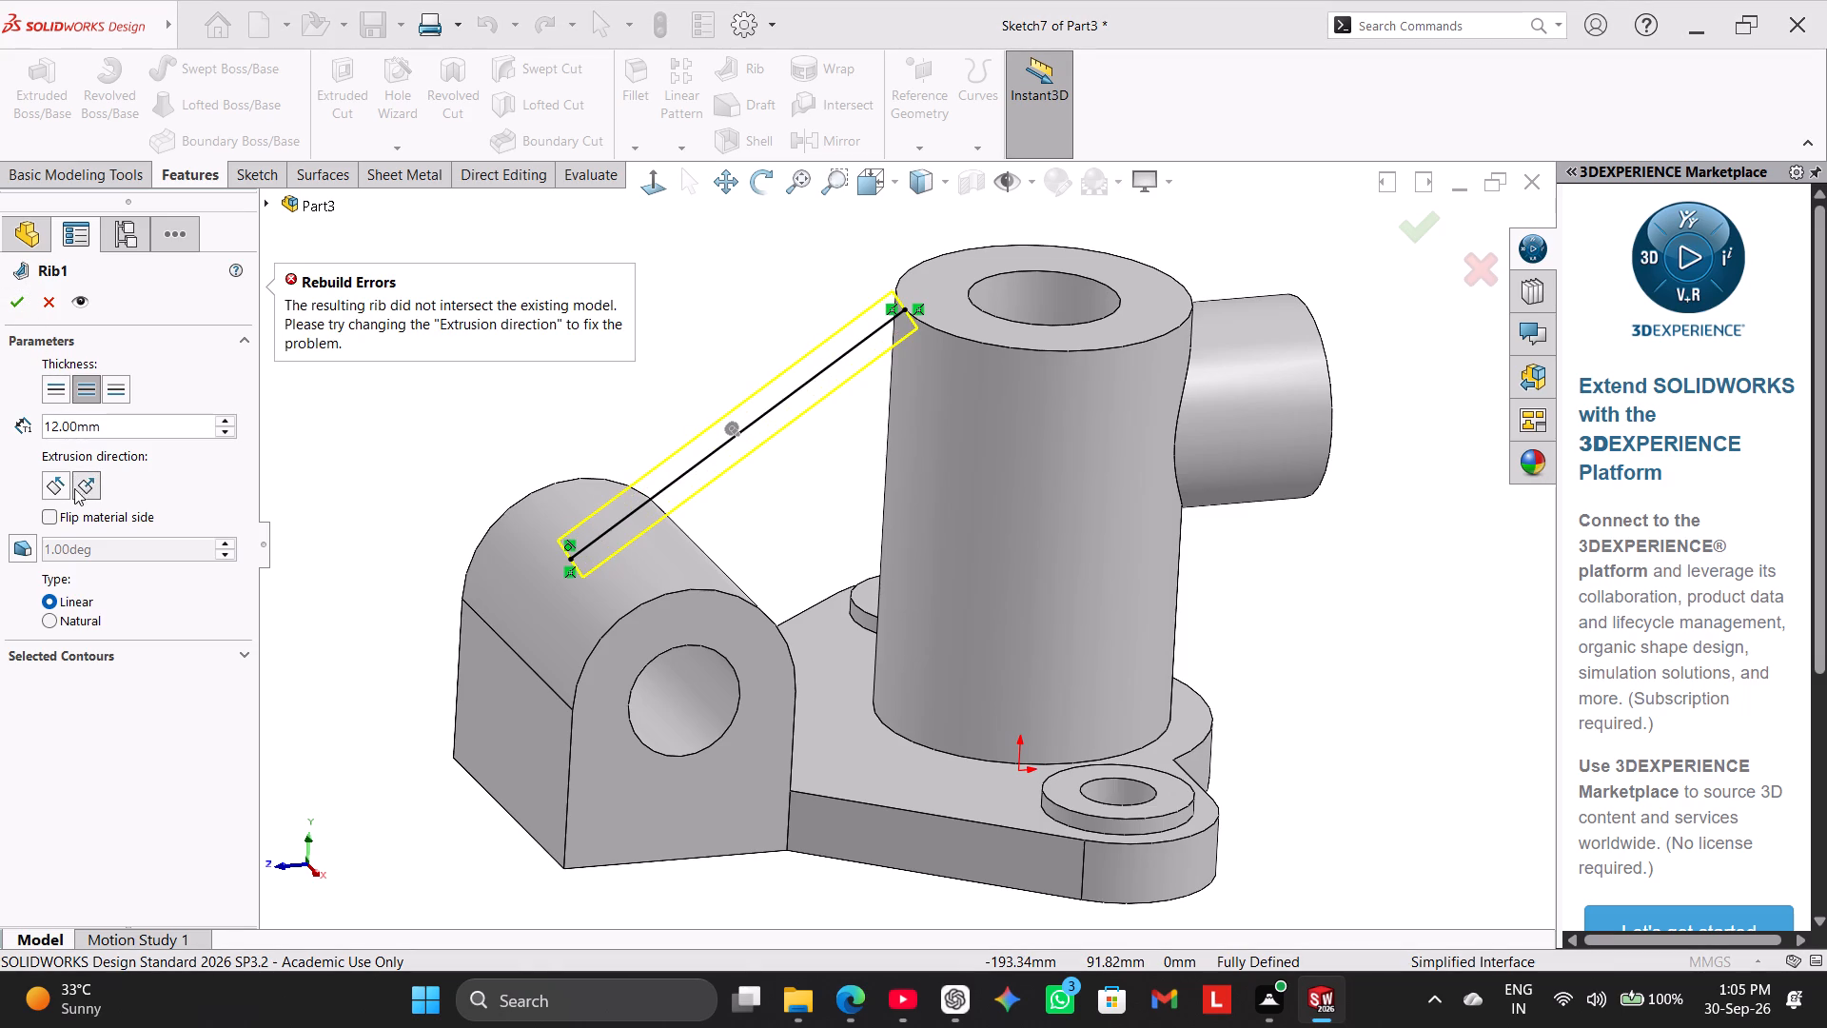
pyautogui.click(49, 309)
# Sketch a horizontal line about 0.14 mm long from the slanted line's upper endpoint along the cylinder's top edge.
pyautogui.moveTo(500, 391); pyautogui.dragTo(445, 365, button='middle')
pyautogui.scroll(-1, 445, 360)
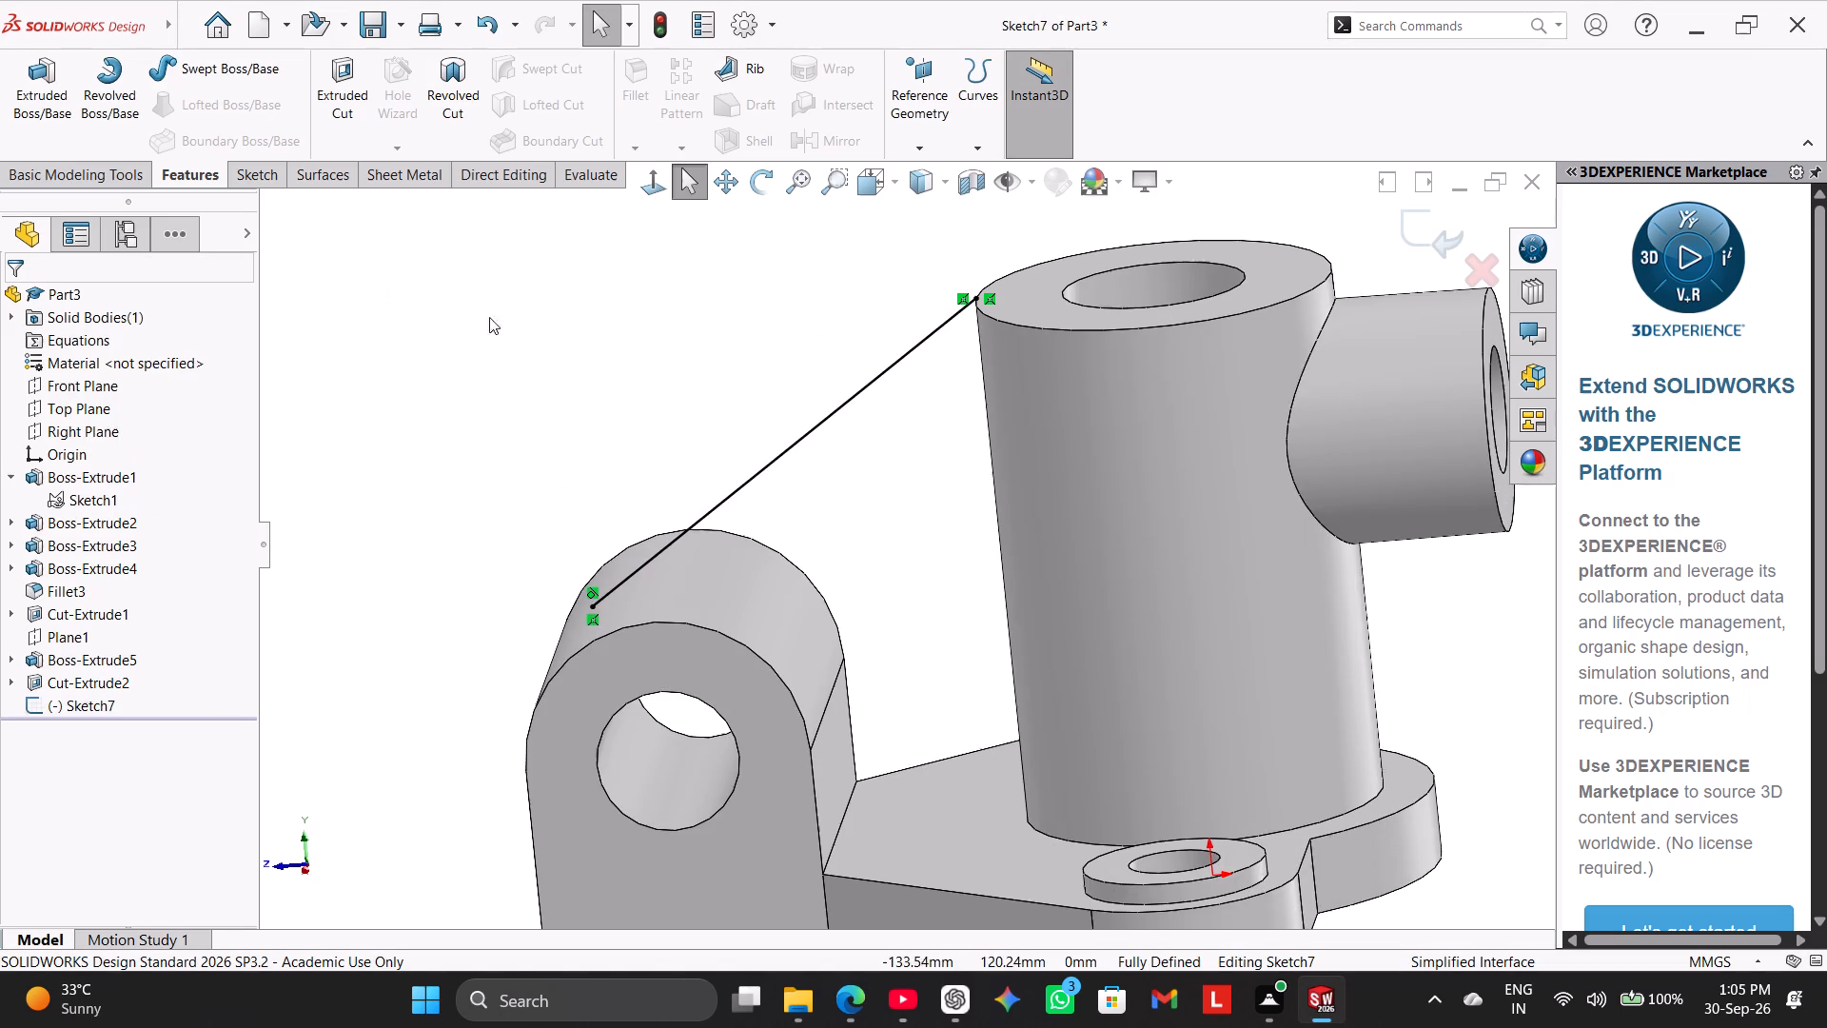
pyautogui.click(660, 178)
pyautogui.click(613, 297)
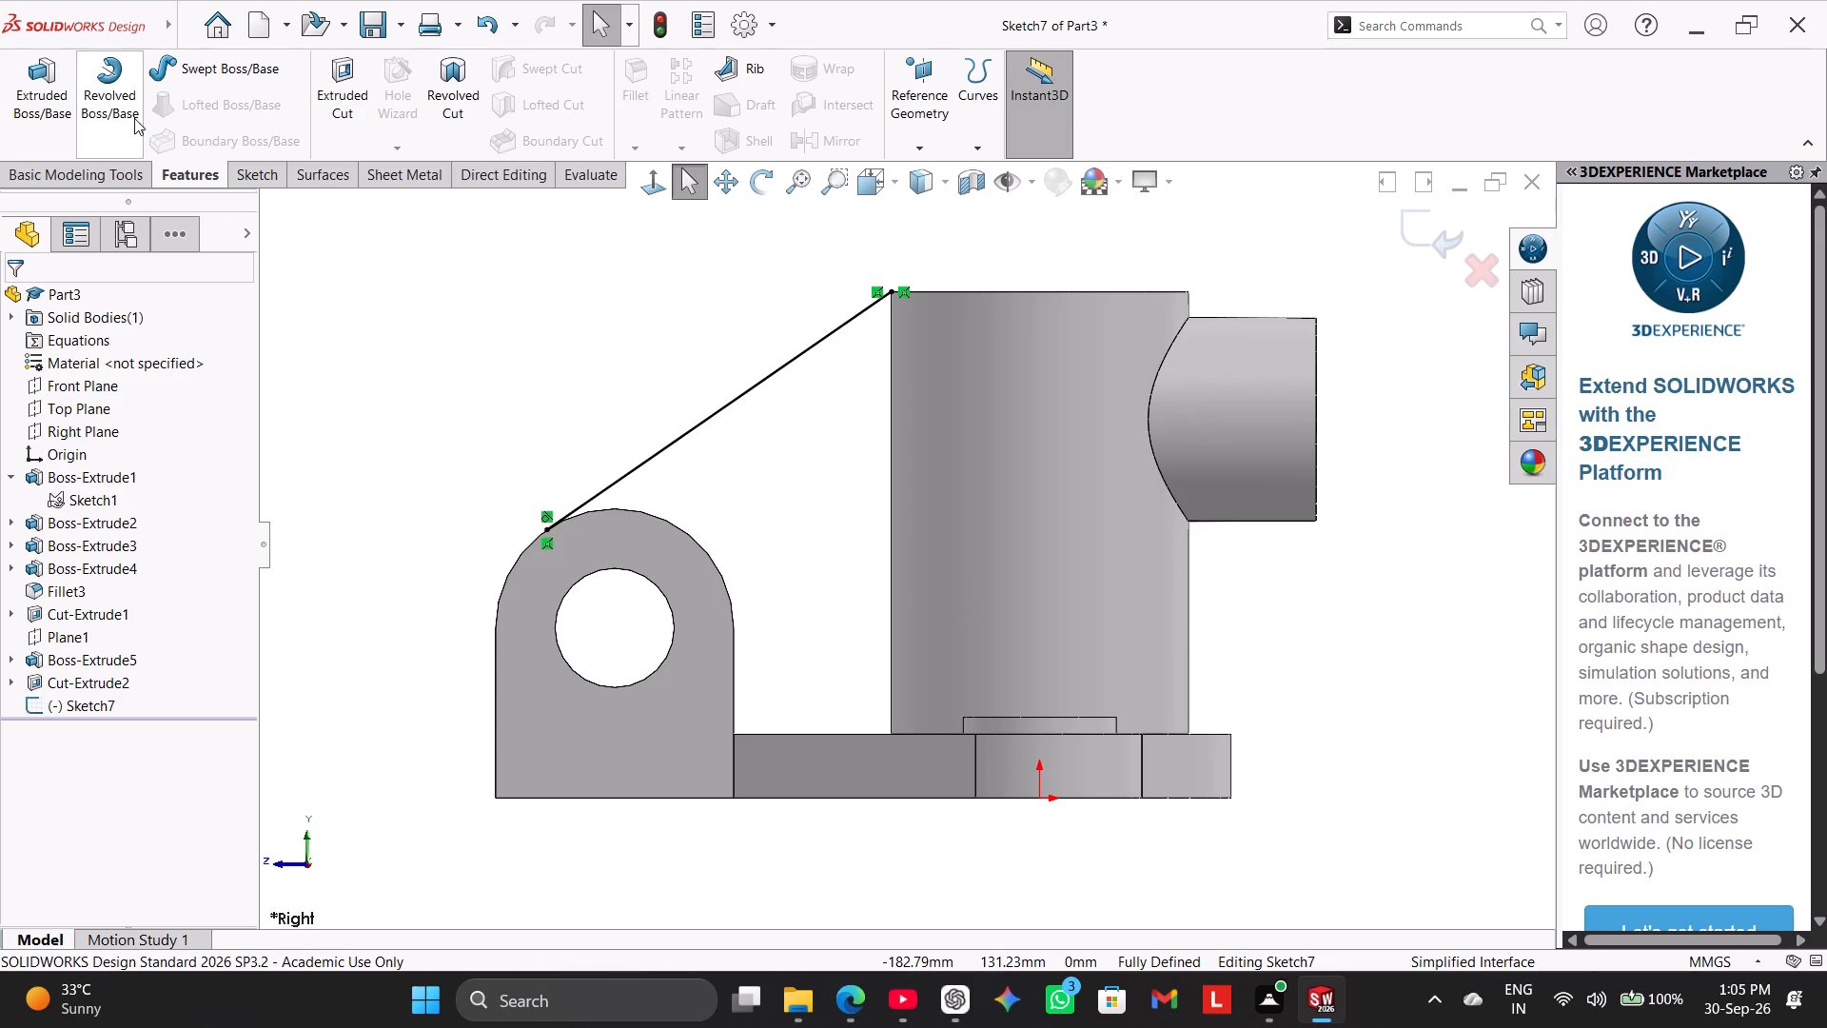
pyautogui.click(252, 170)
pyautogui.click(147, 69)
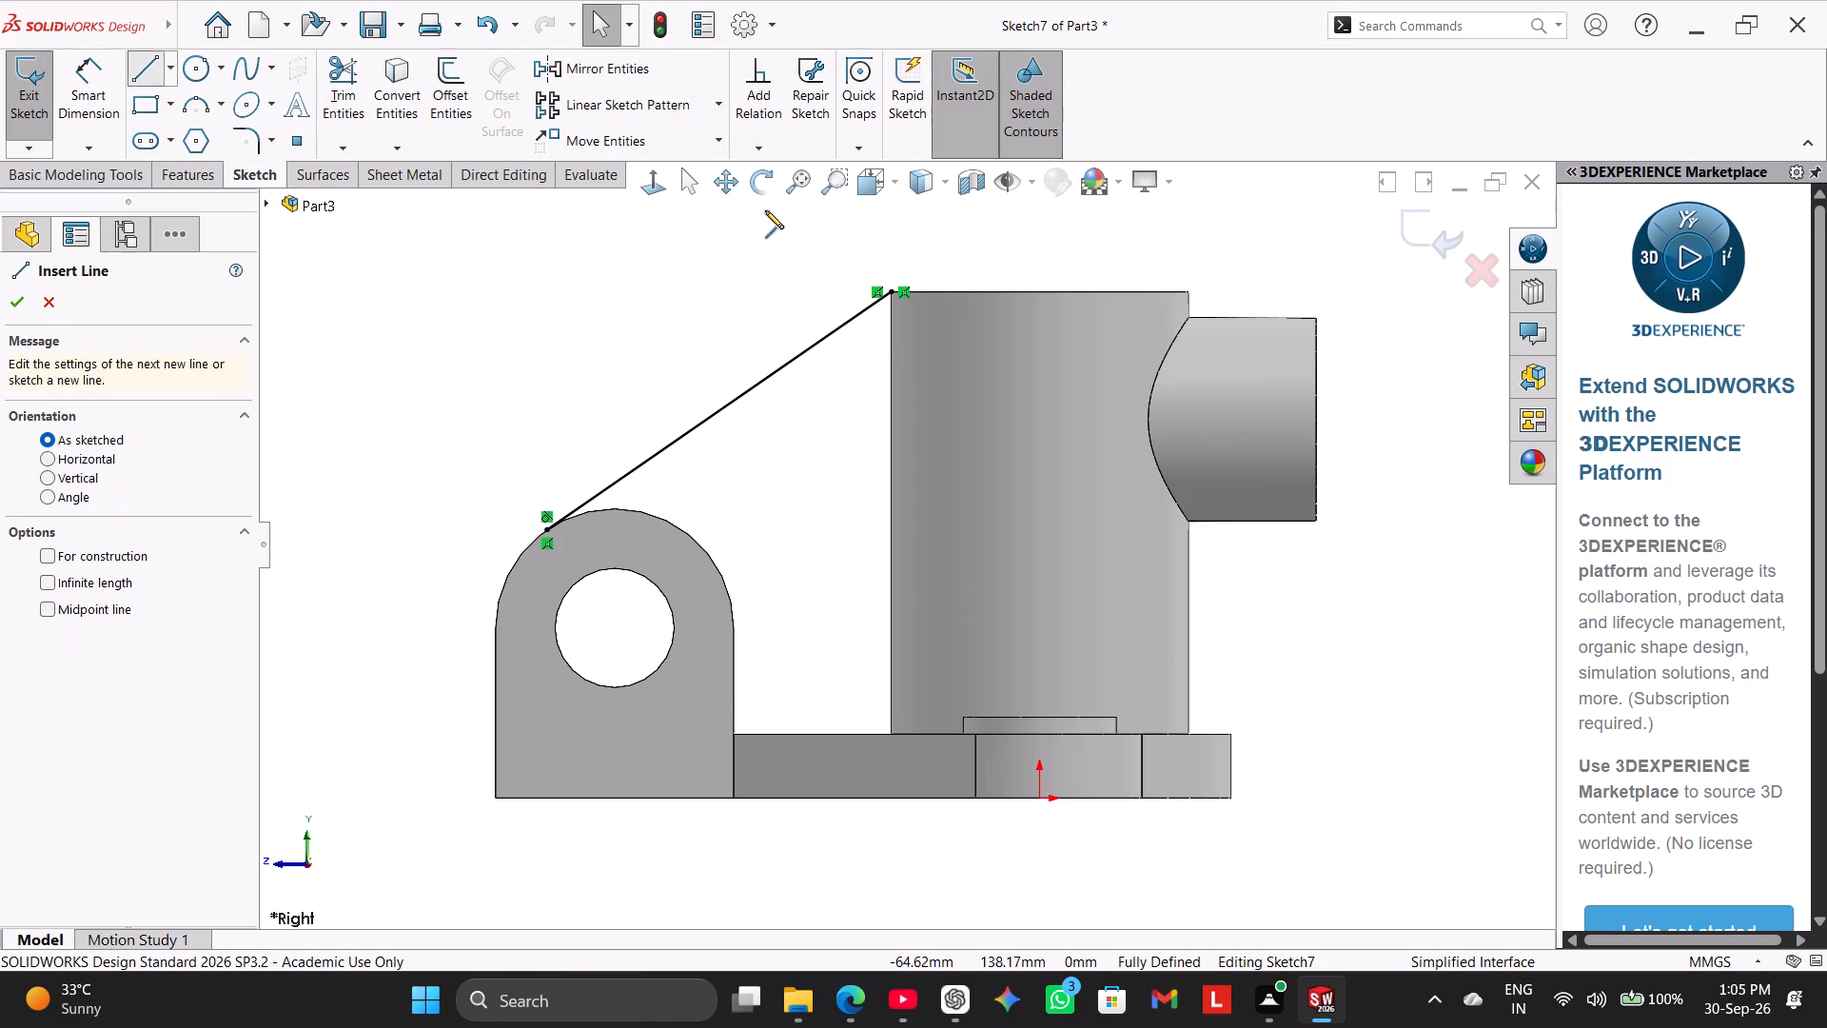
pyautogui.scroll(-11, 778, 219)
pyautogui.scroll(-8, 967, 581)
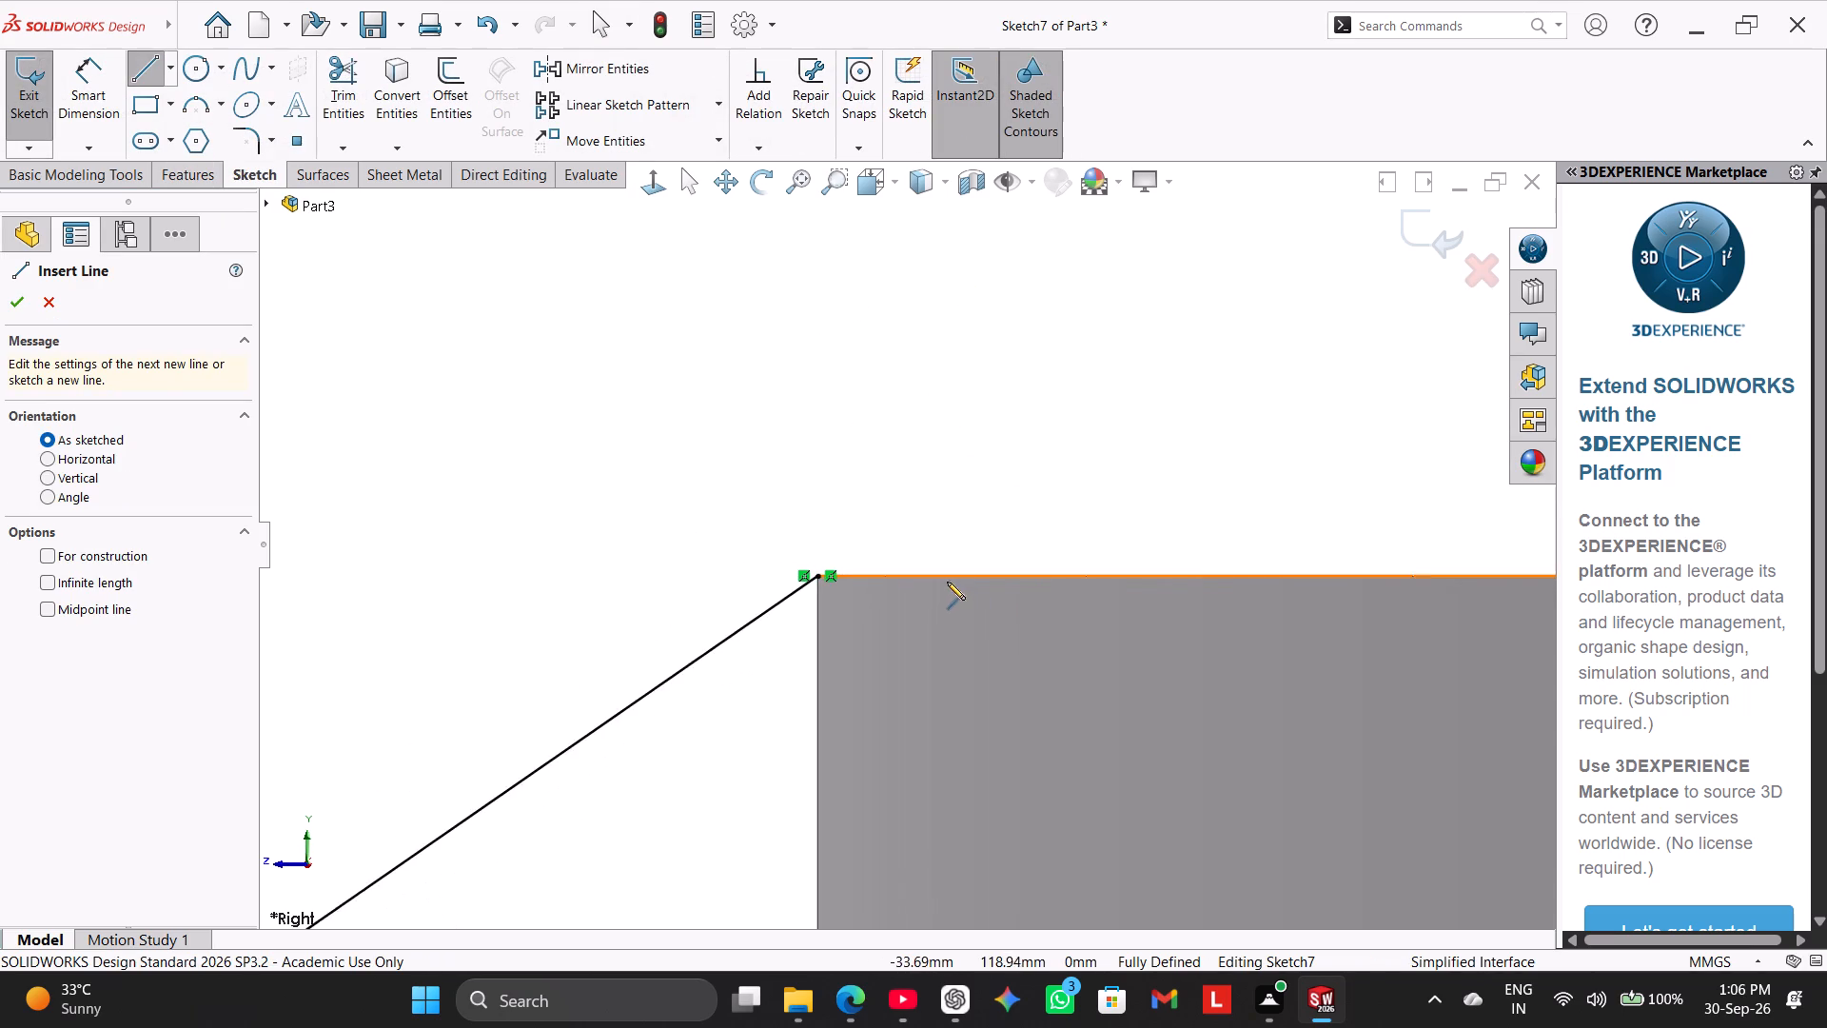
pyautogui.scroll(-2, 947, 582)
pyautogui.click(676, 559)
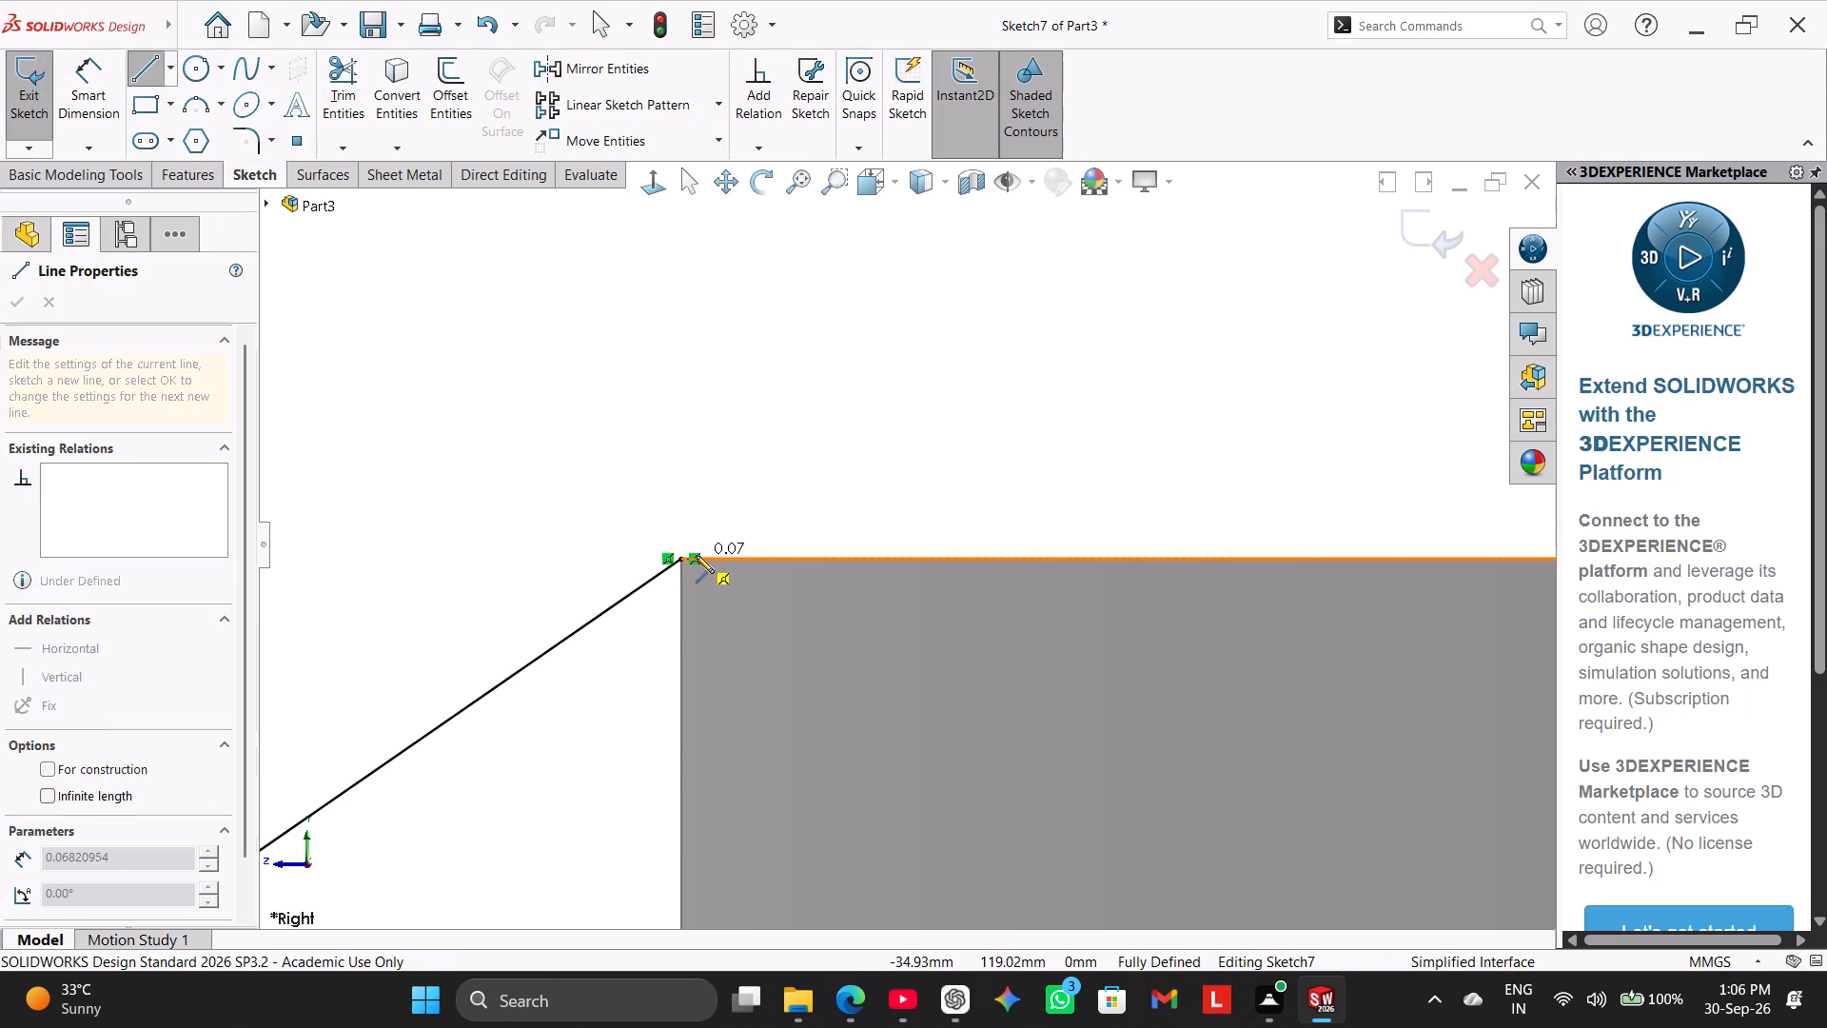
pyautogui.click(711, 557)
pyautogui.rightClick(727, 447)
pyautogui.click(772, 455)
# Dimension the short horizontal line on the cylinder's top edge to 1 mm.
pyautogui.scroll(-4, 758, 585)
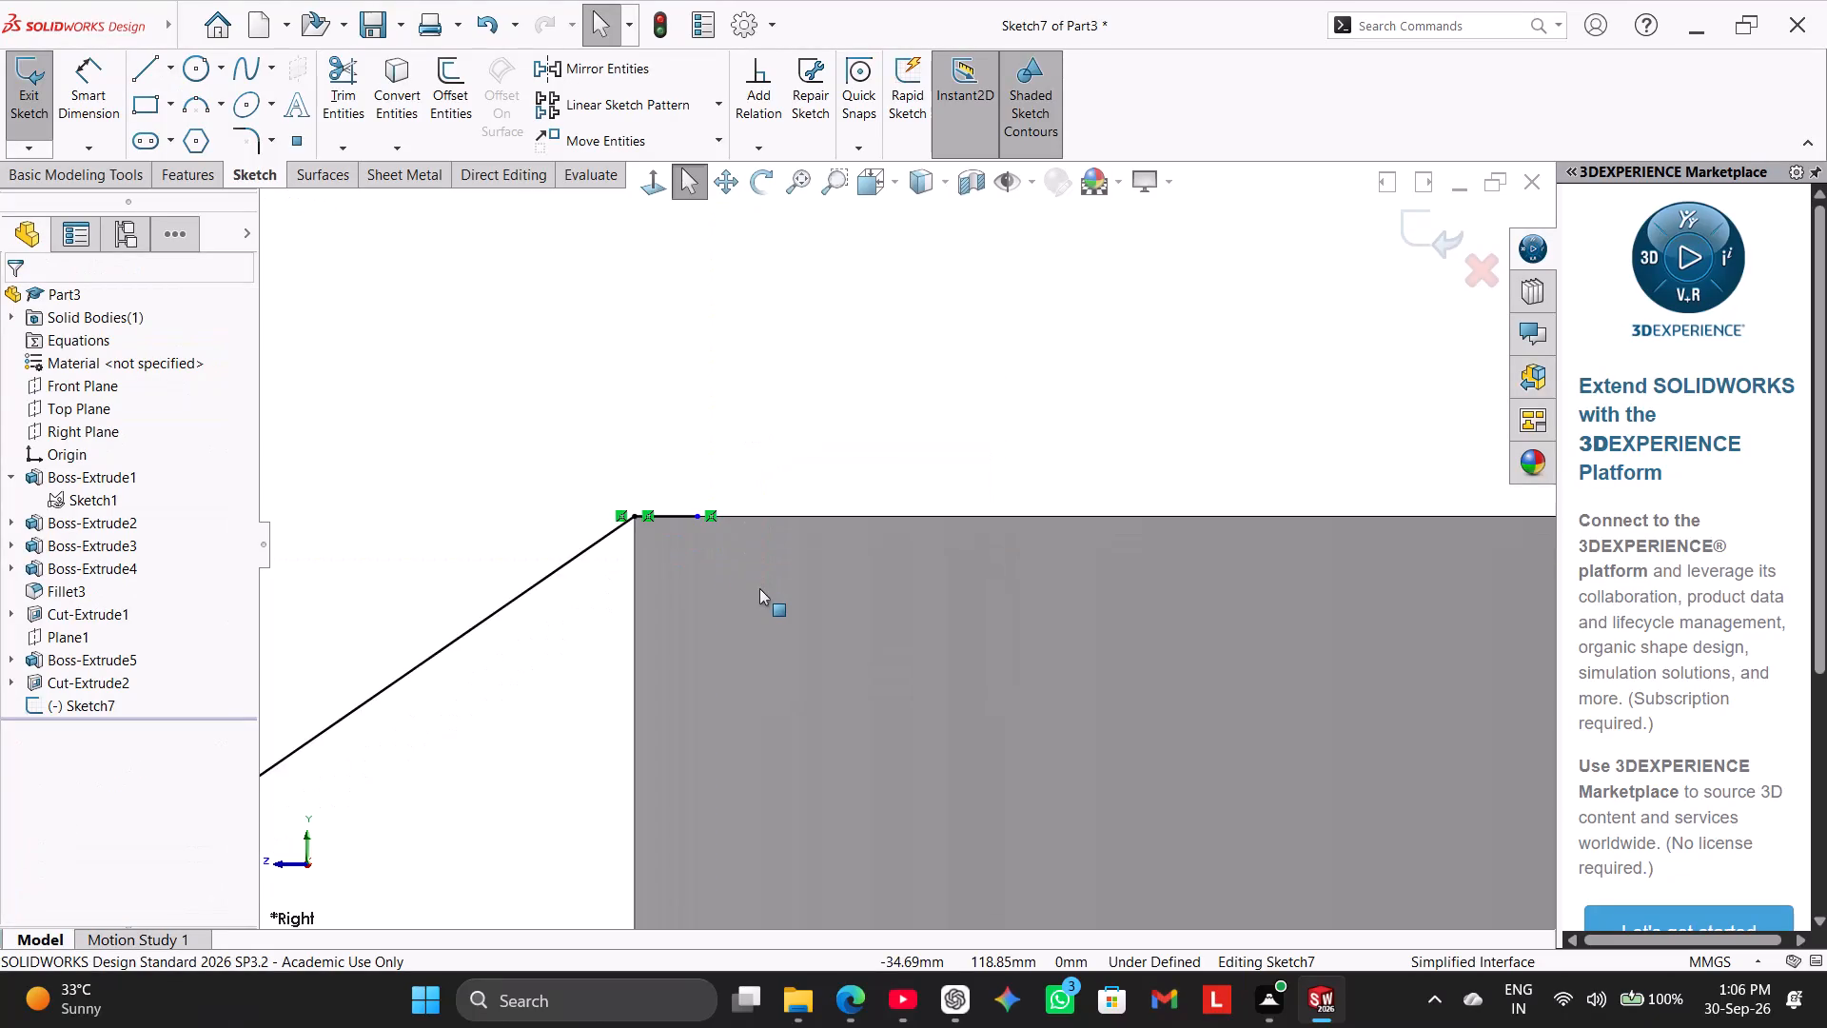
pyautogui.scroll(-3, 759, 588)
pyautogui.click(83, 73)
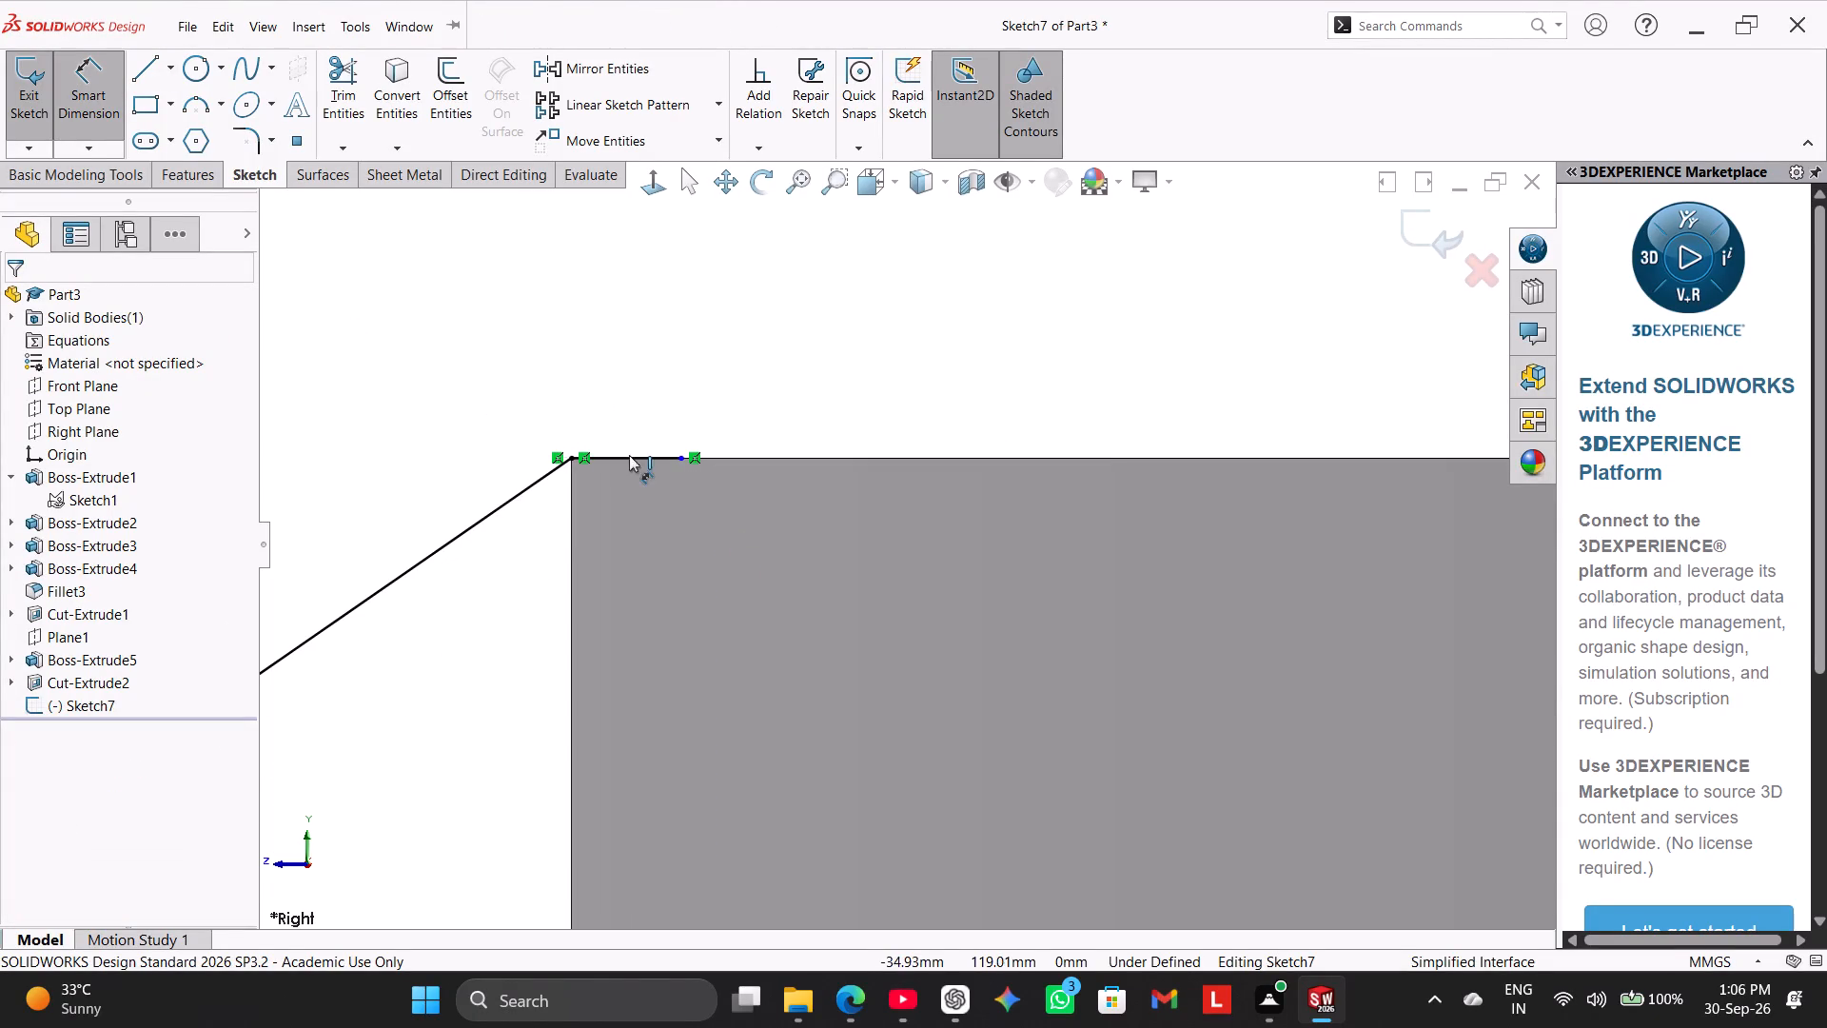
pyautogui.click(634, 458)
pyautogui.click(629, 371)
pyautogui.press('1')
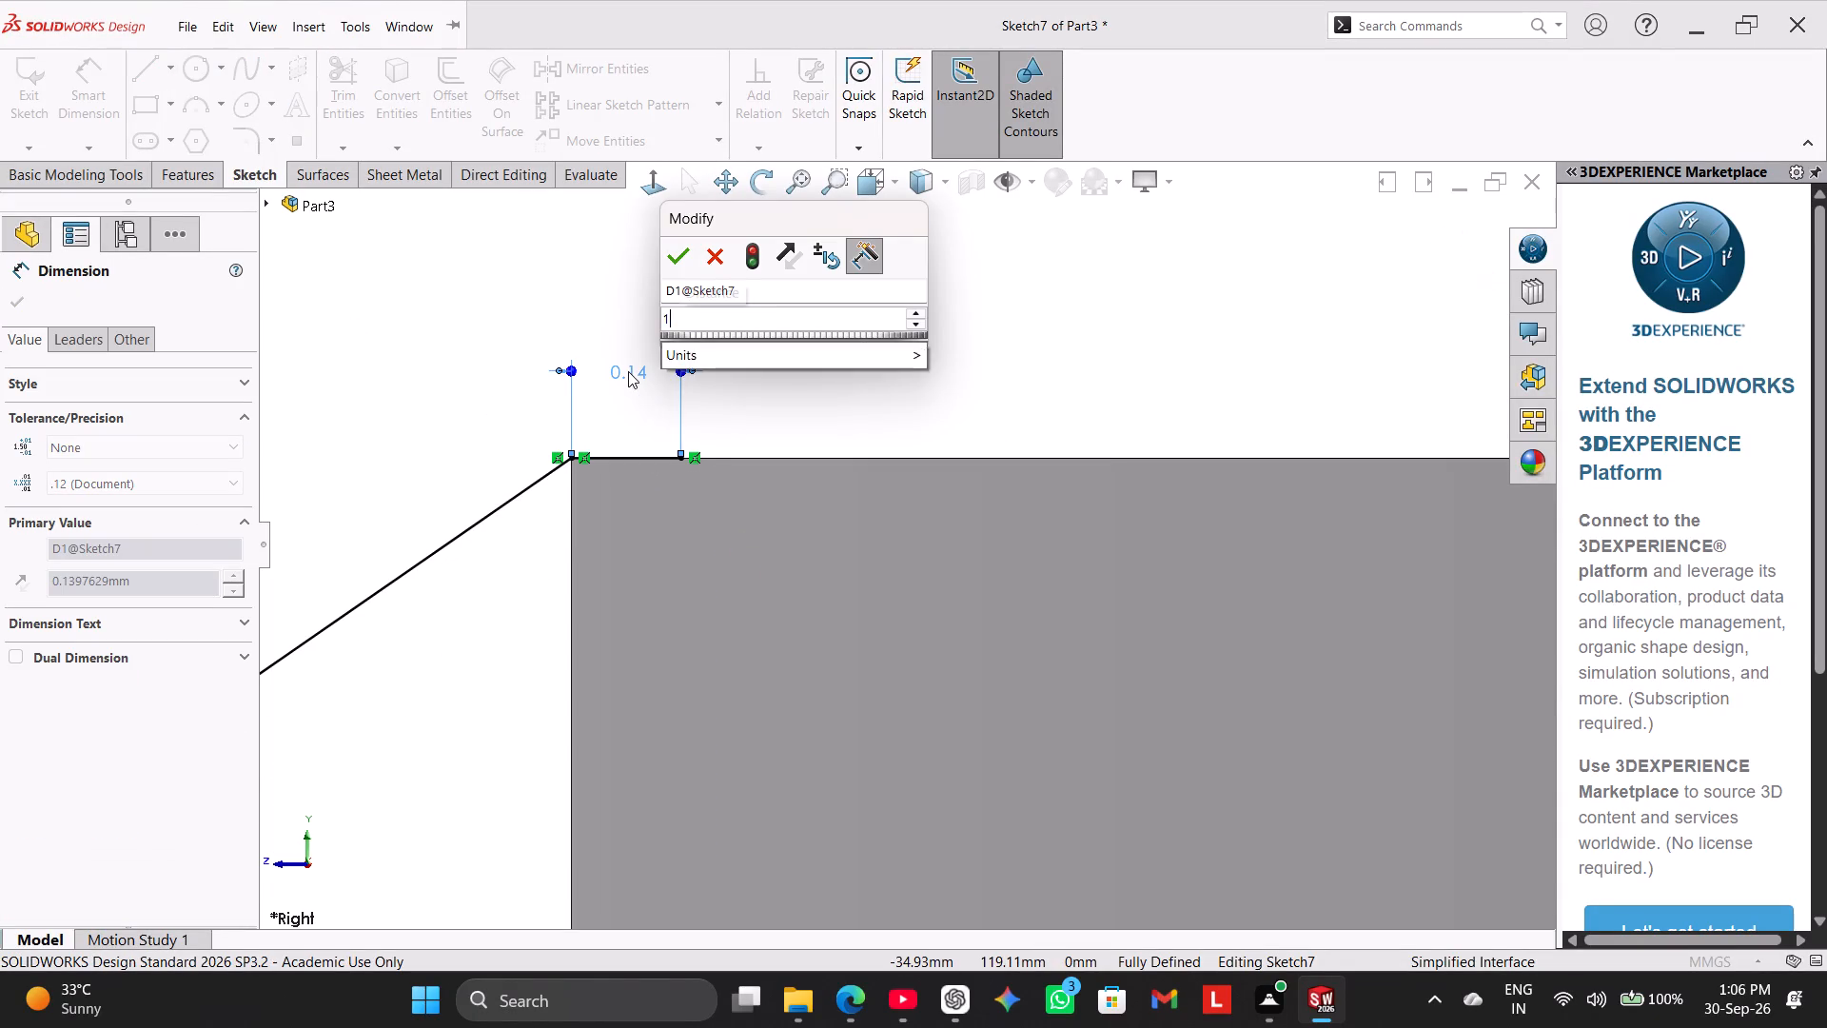
pyautogui.press('Return')
pyautogui.scroll(8, 796, 364)
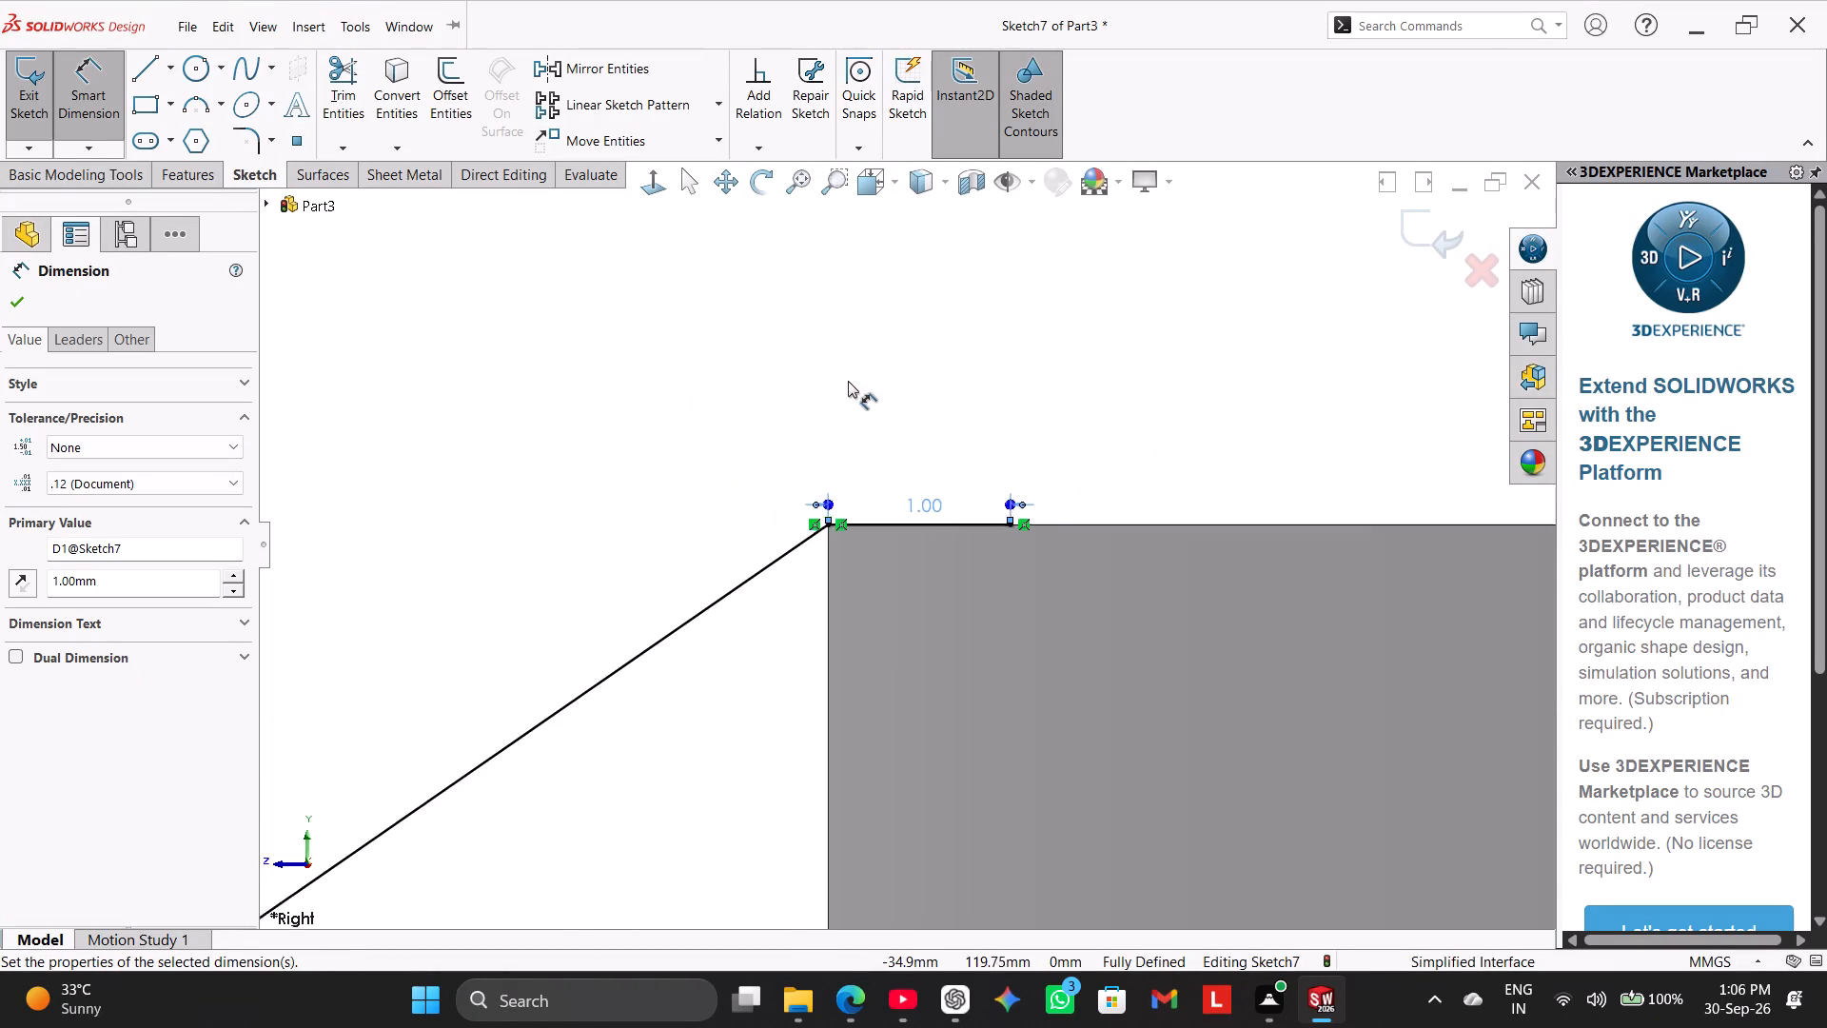
pyautogui.scroll(1, 848, 381)
pyautogui.rightClick(806, 376)
pyautogui.moveTo(927, 441); pyautogui.dragTo(882, 441)
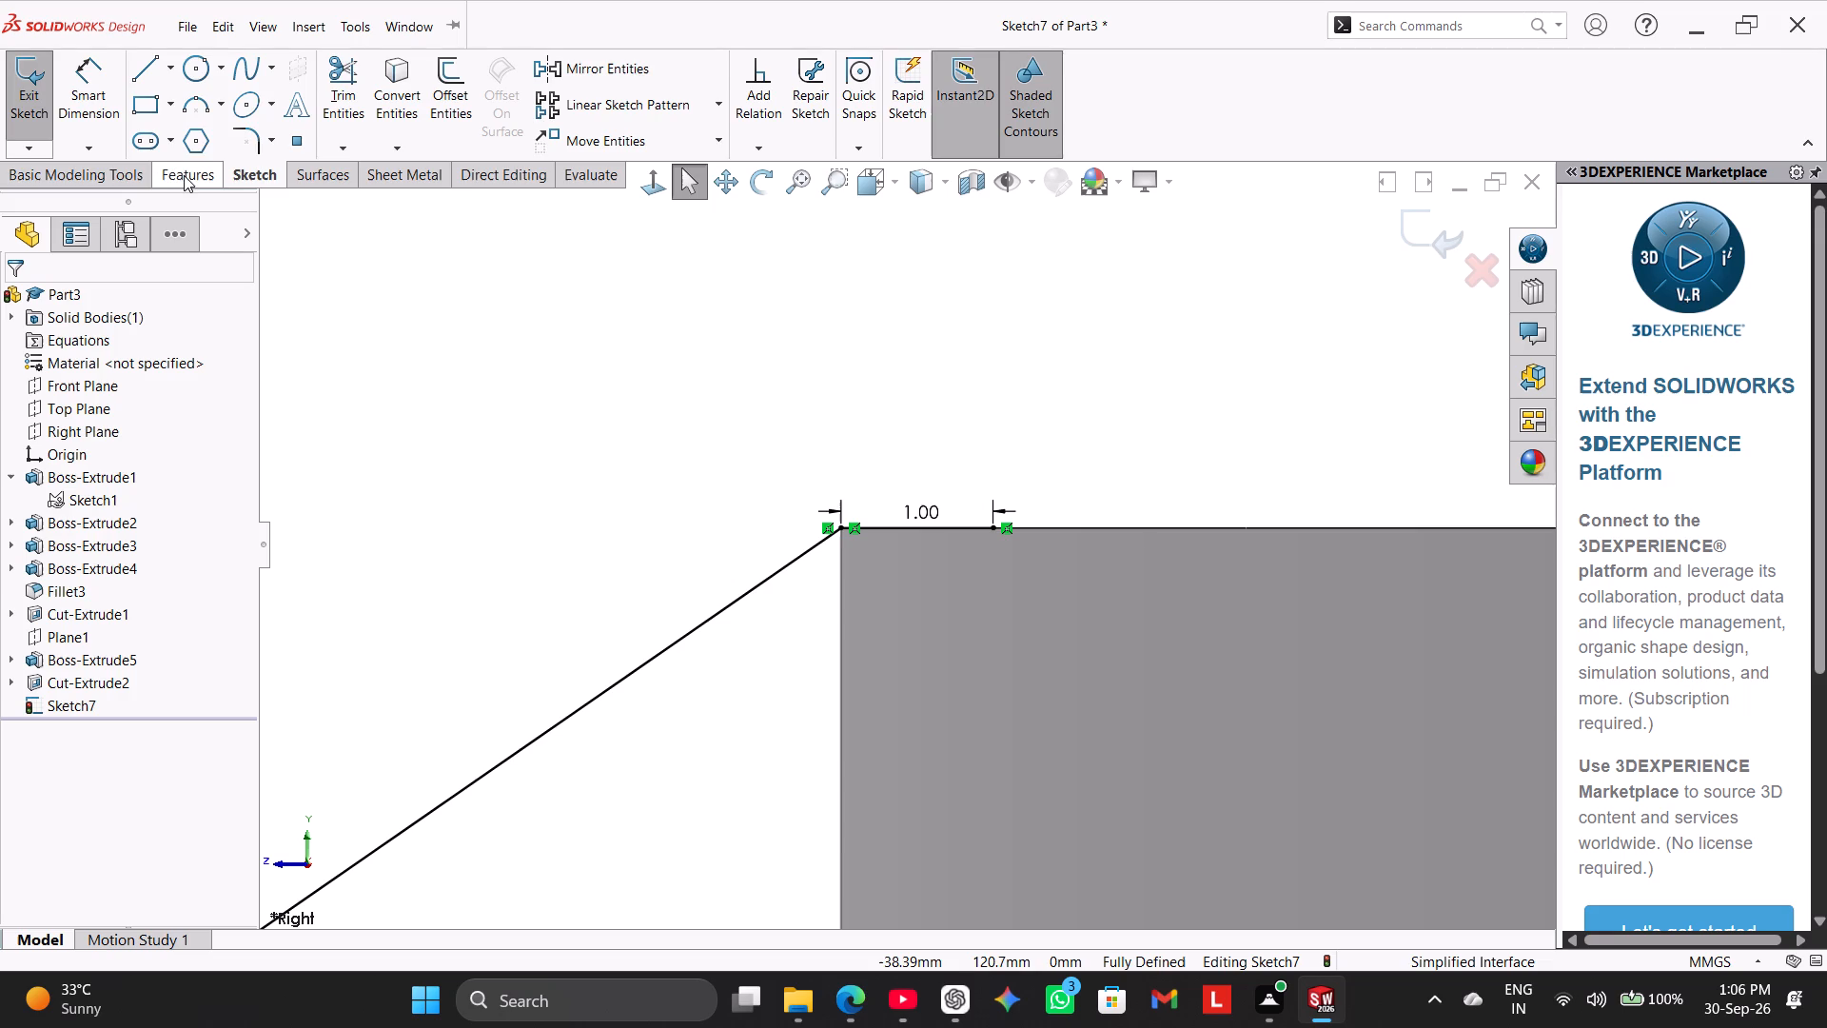
# Create a 12 mm both-sides rib from the sketch, extruded parallel to the sketch with the material side flipped.
pyautogui.click(184, 175)
pyautogui.click(731, 69)
pyautogui.scroll(12, 709, 245)
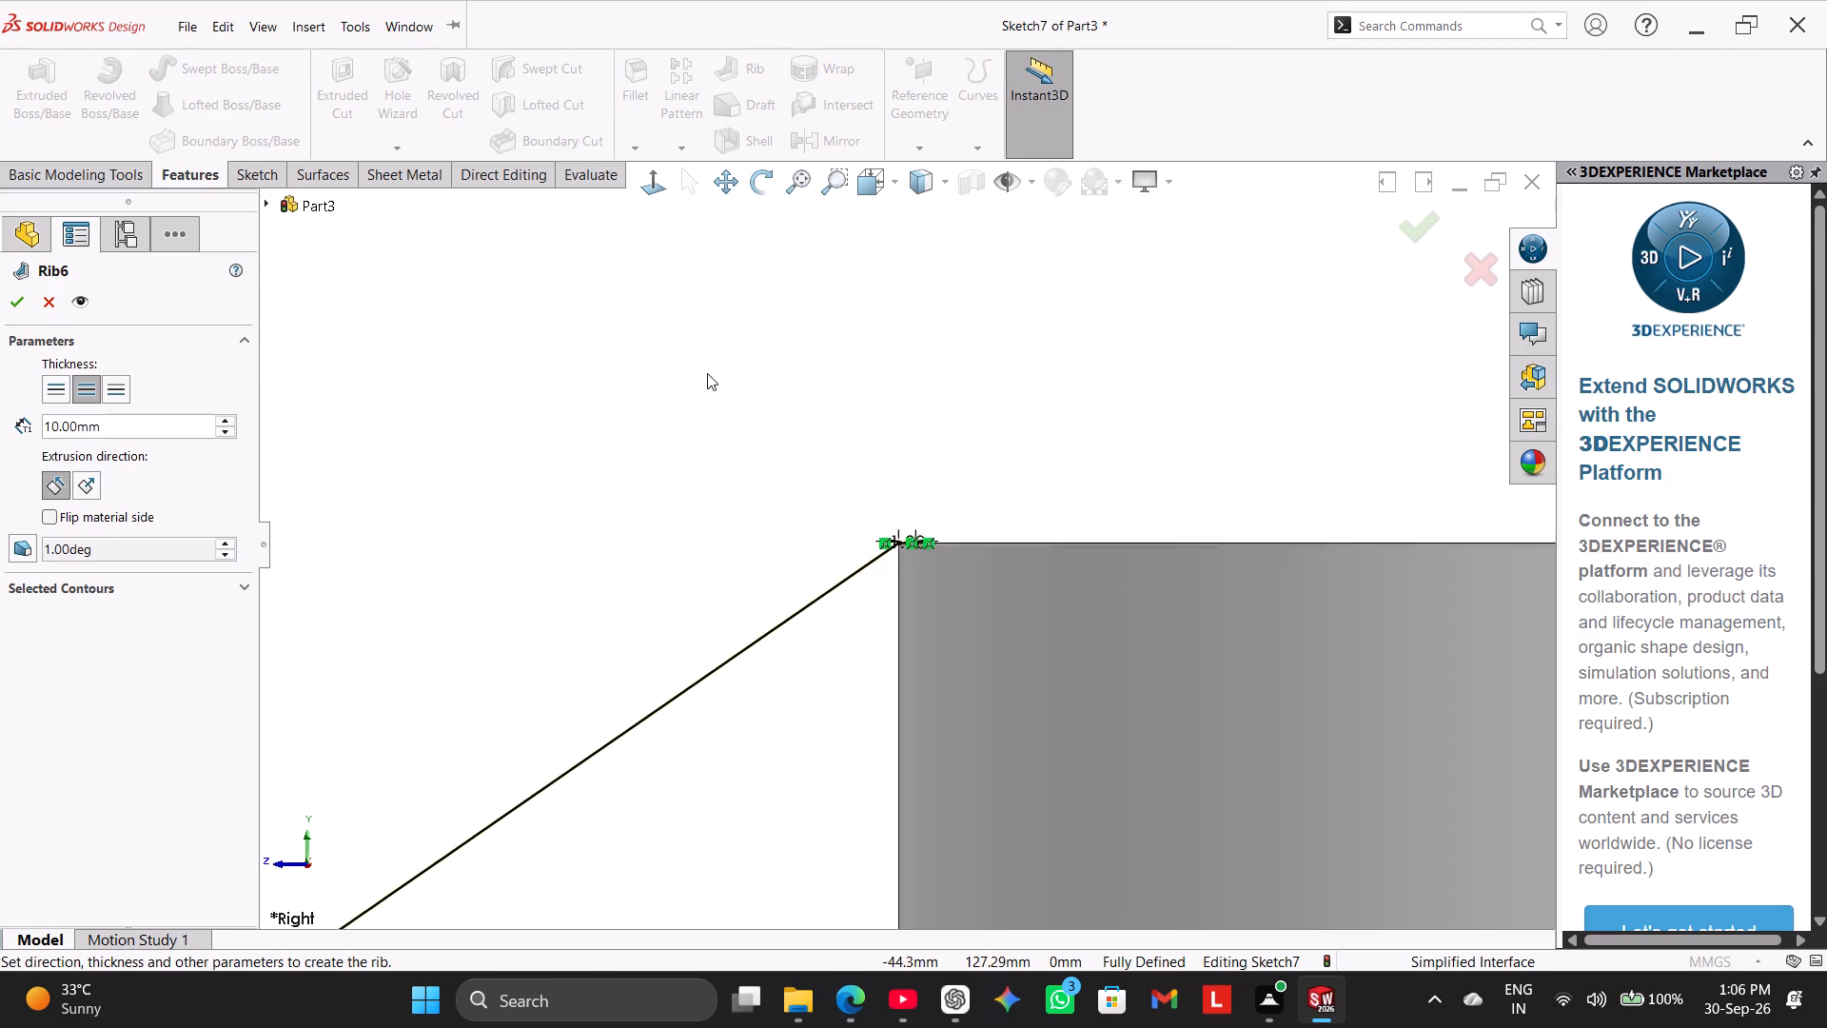
pyautogui.scroll(9, 707, 373)
pyautogui.moveTo(659, 442); pyautogui.dragTo(707, 502, button='middle')
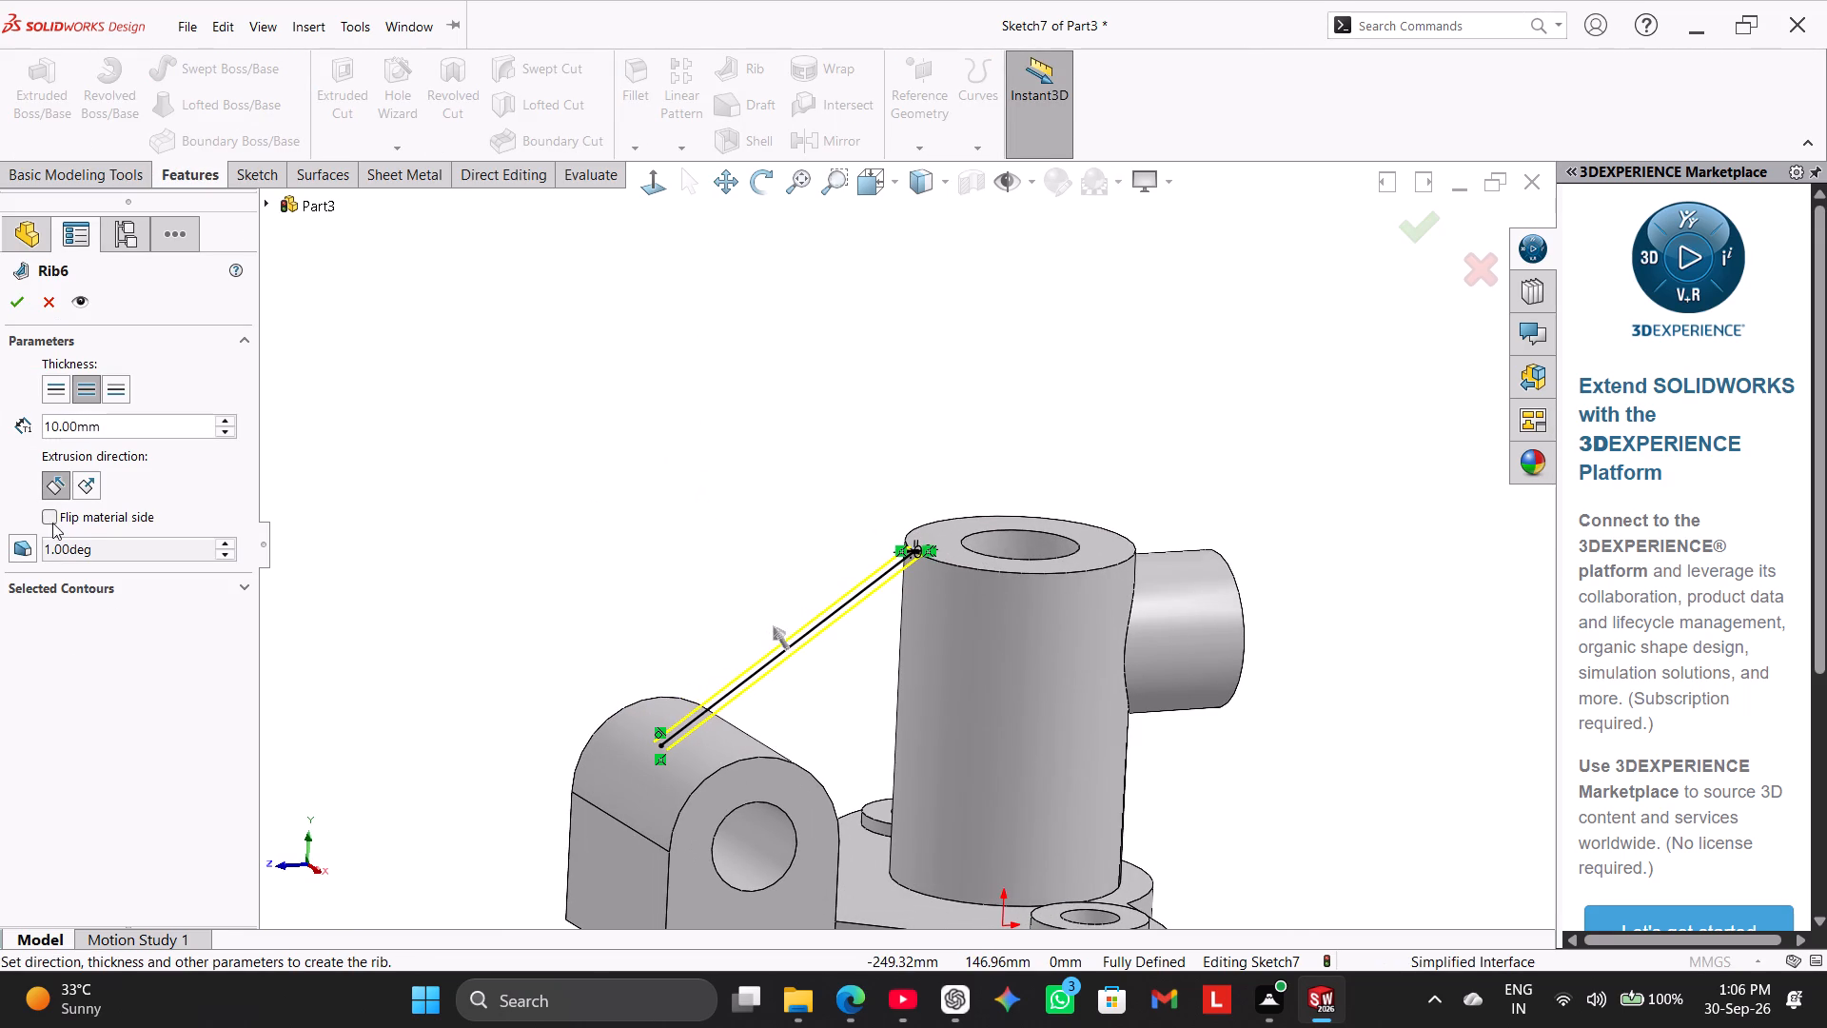
pyautogui.click(16, 298)
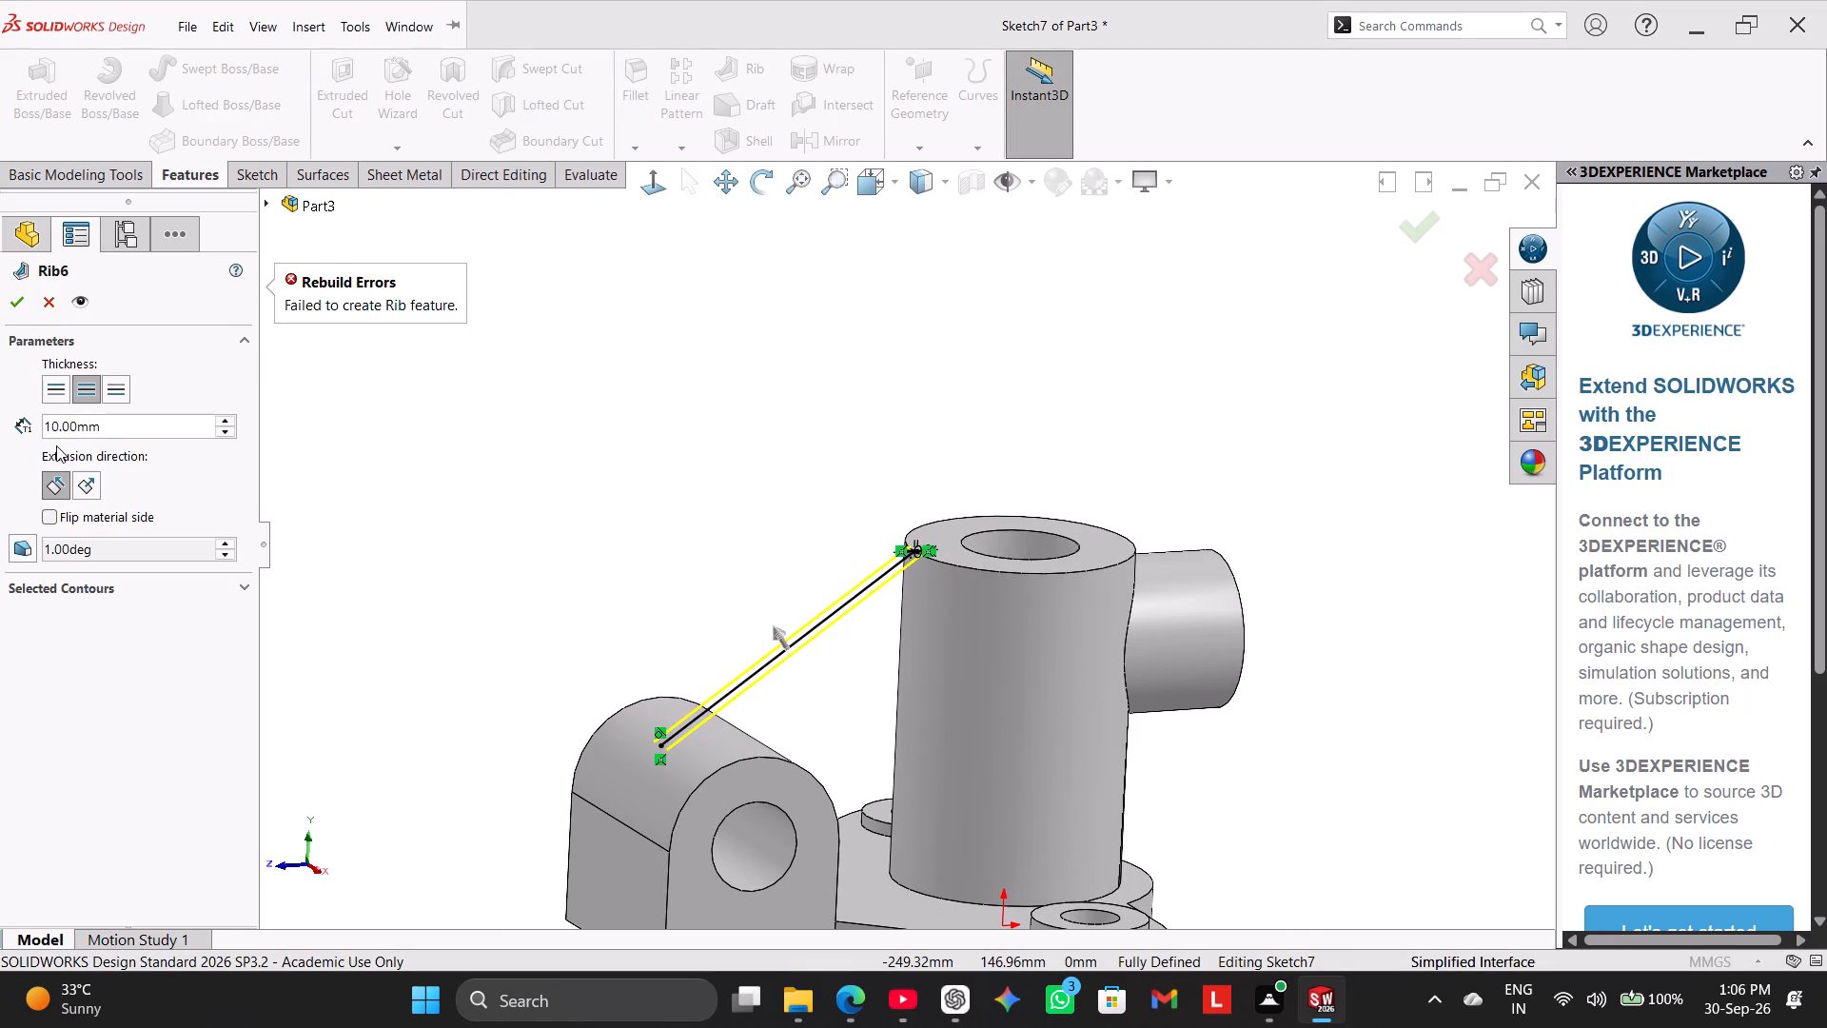
pyautogui.doubleClick(96, 426)
pyautogui.write('12')
pyautogui.press('Return')
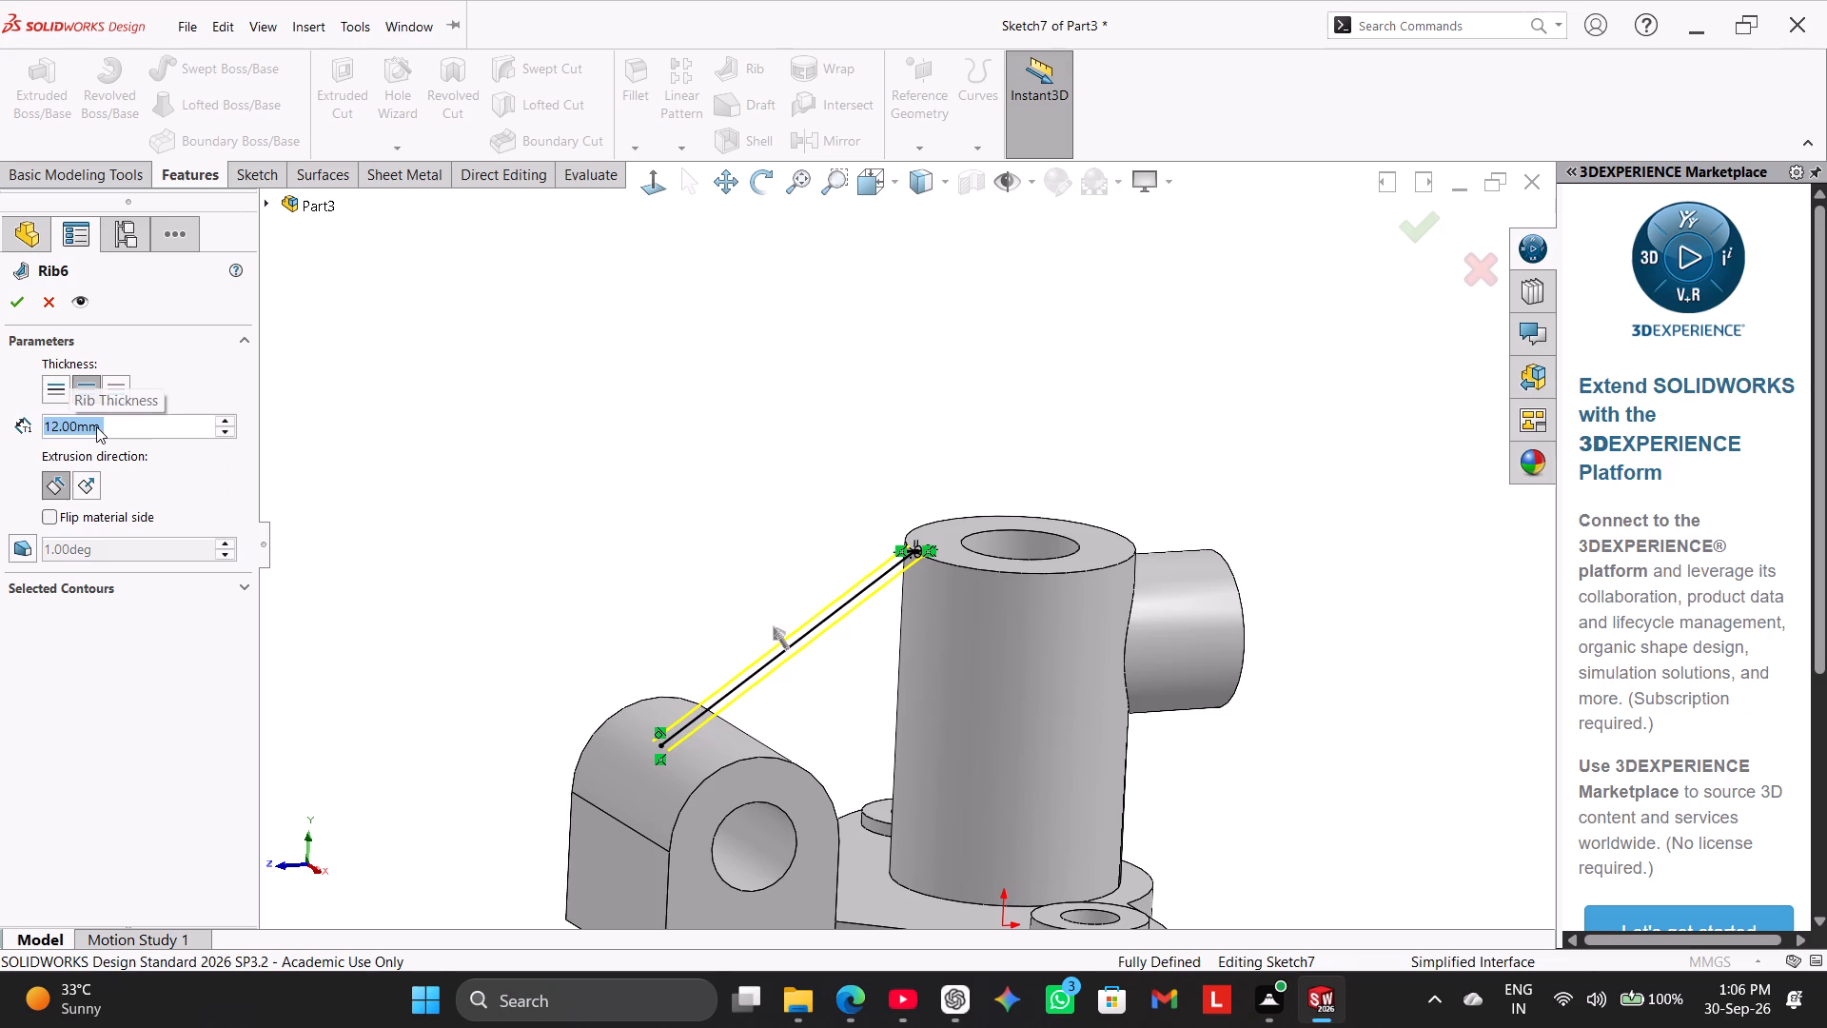
pyautogui.click(57, 513)
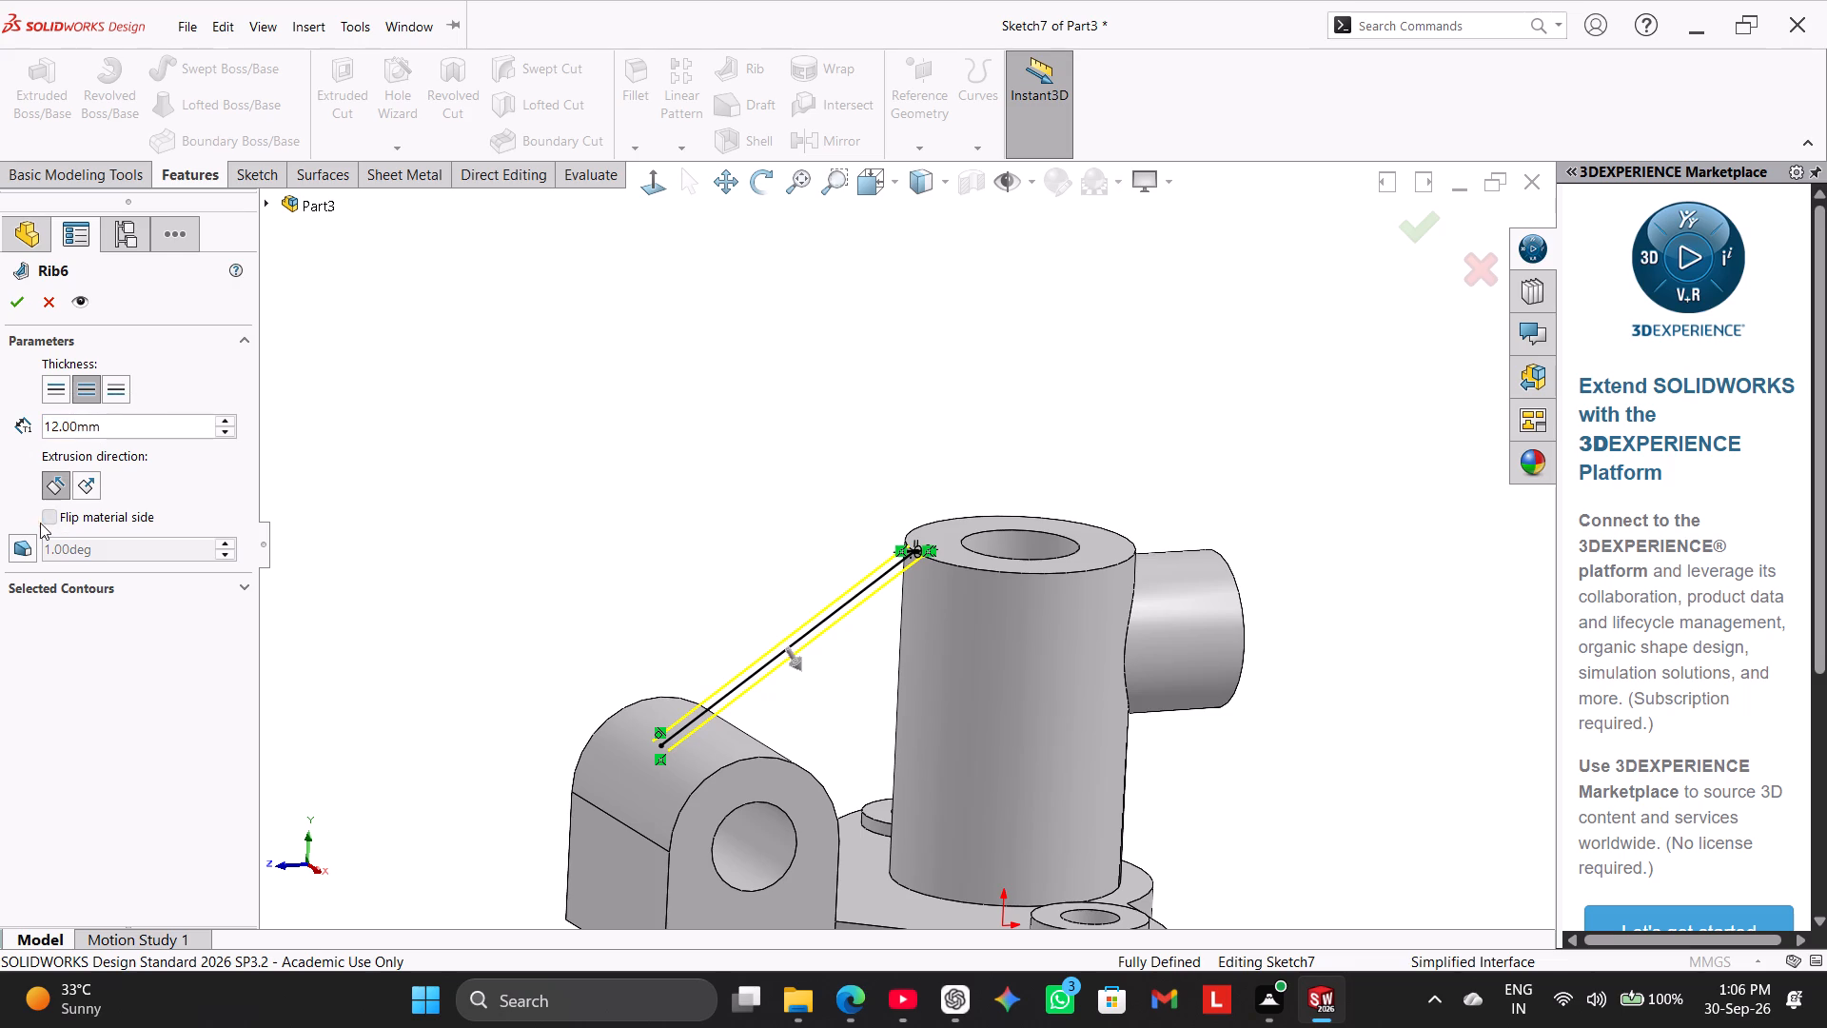
pyautogui.click(21, 312)
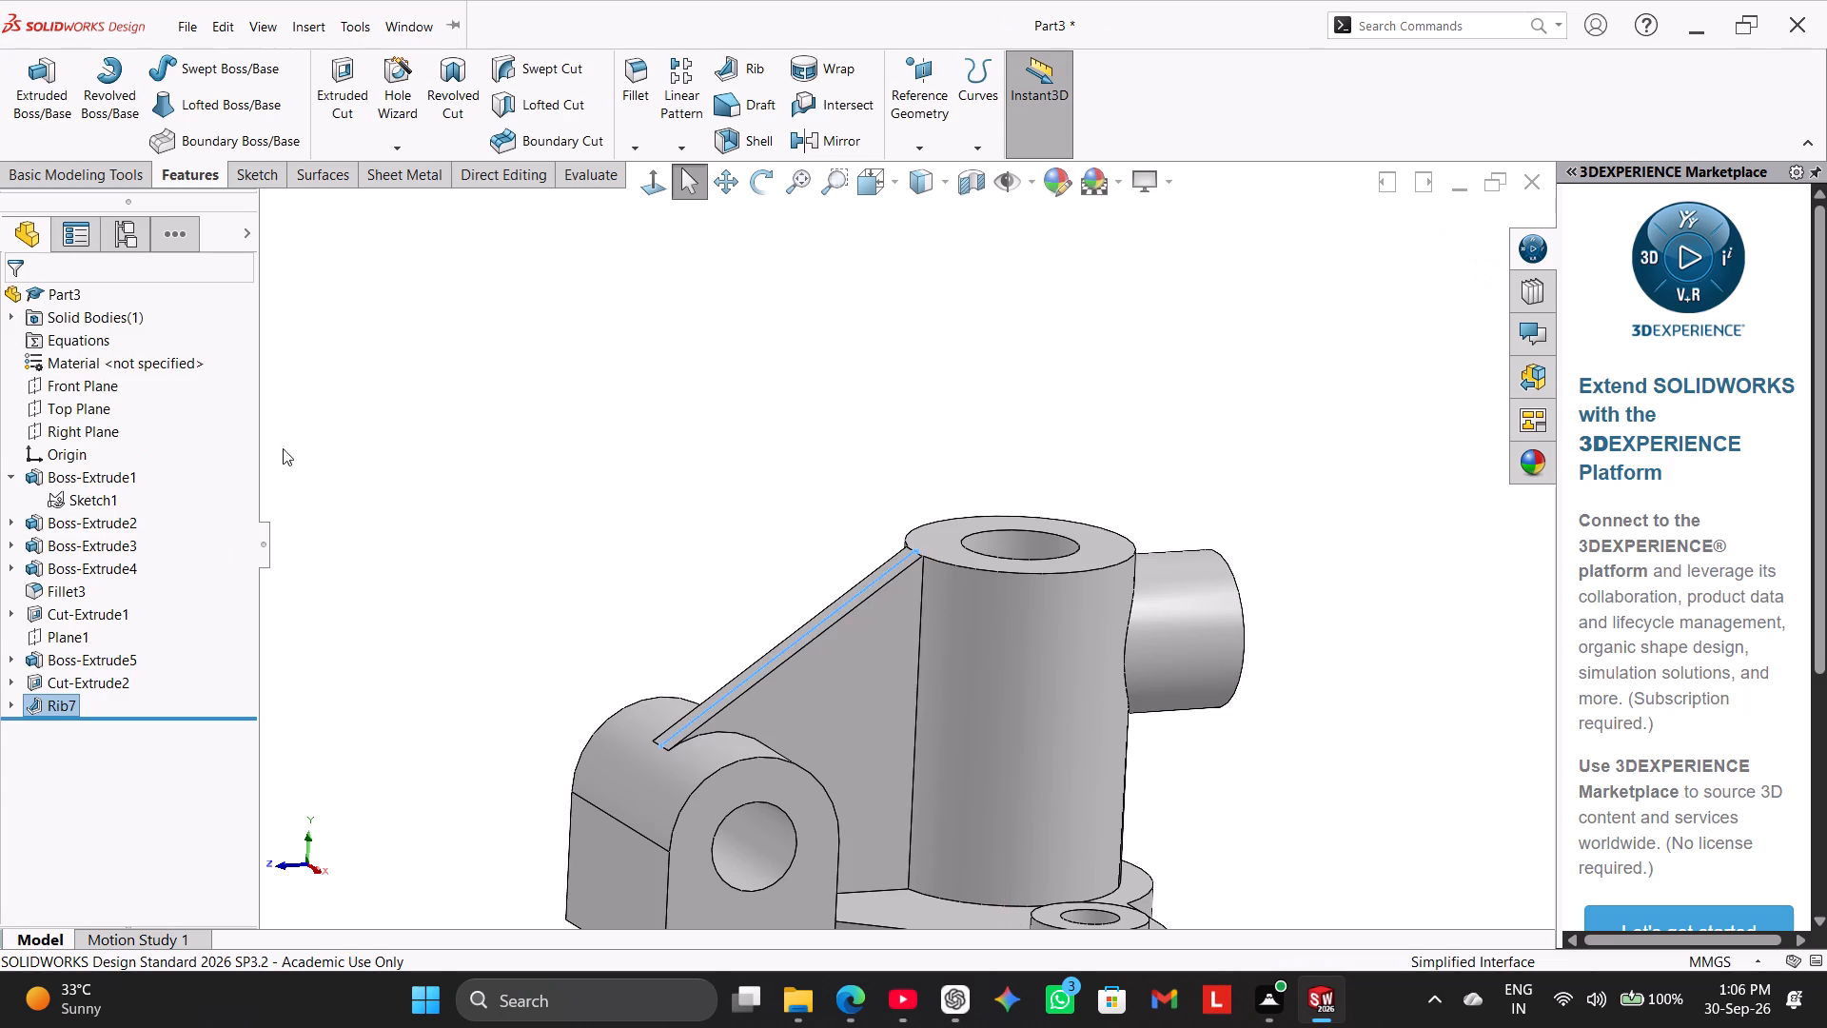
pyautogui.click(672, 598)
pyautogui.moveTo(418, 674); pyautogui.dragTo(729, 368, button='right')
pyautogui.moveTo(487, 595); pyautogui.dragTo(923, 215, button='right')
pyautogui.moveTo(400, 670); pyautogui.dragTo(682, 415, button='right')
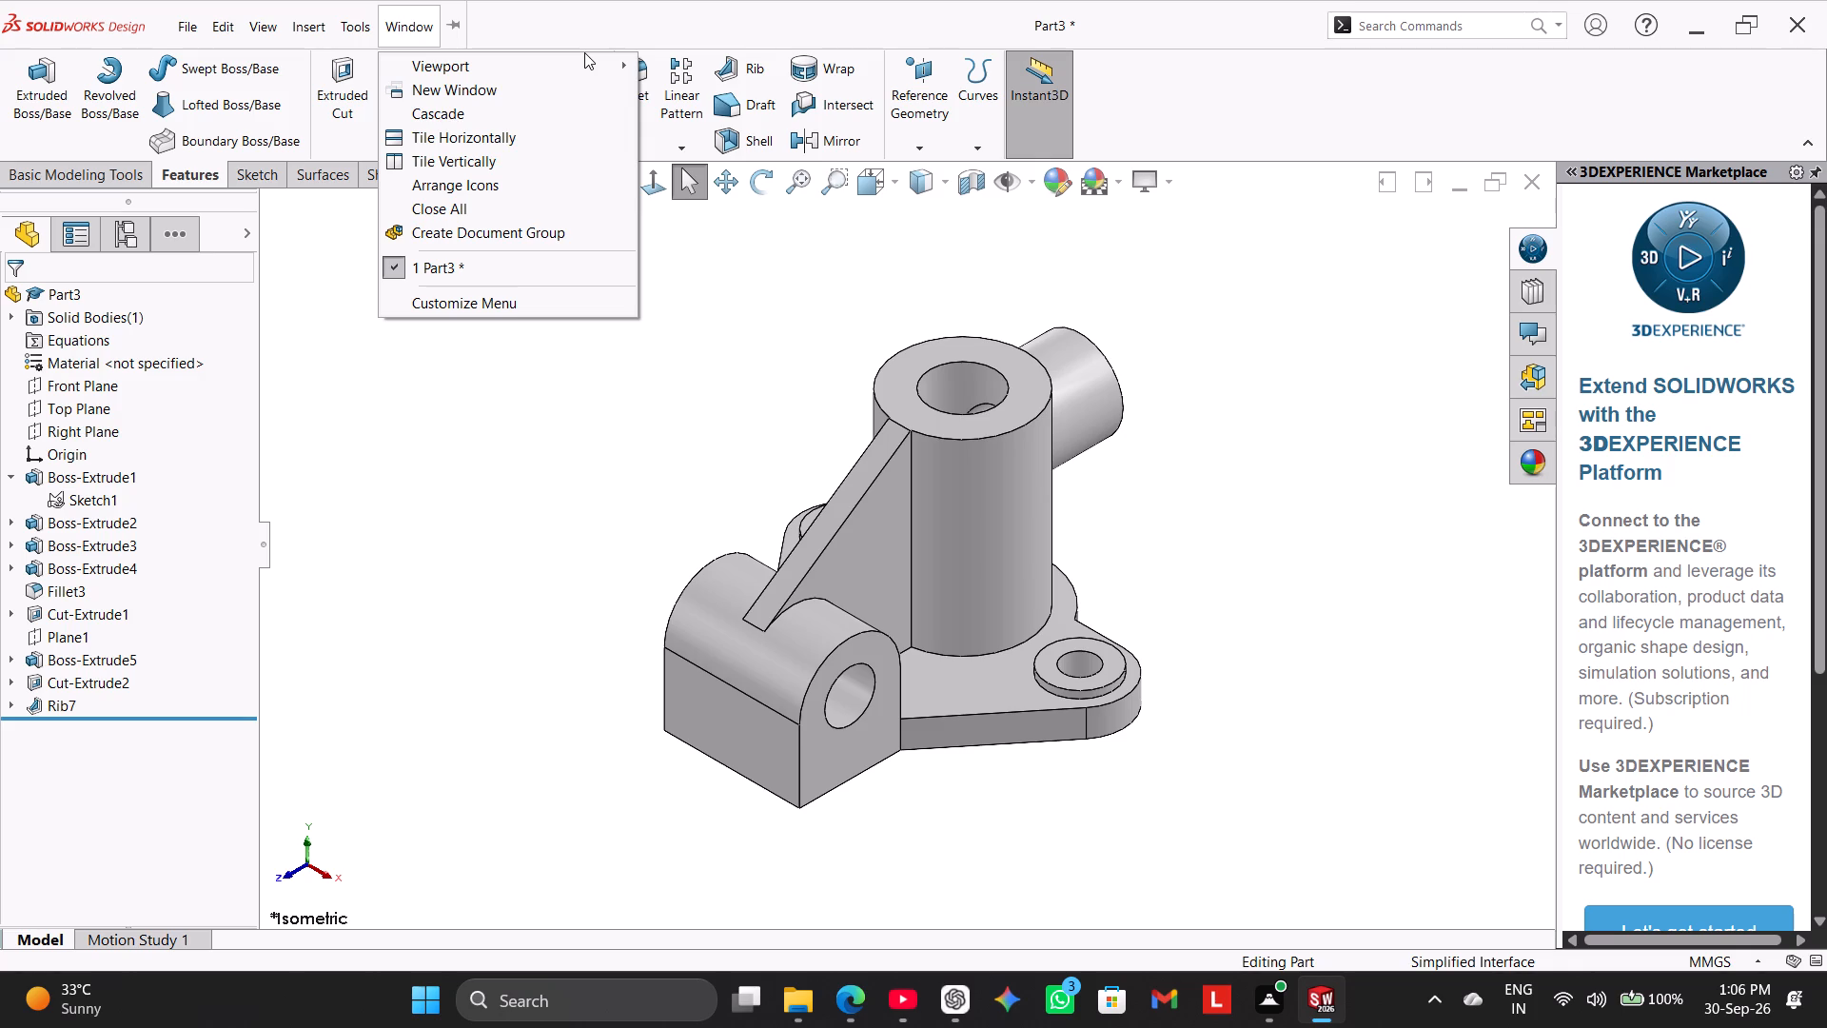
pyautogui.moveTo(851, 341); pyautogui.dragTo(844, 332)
# Set up a 2 mm constant-size symmetric fillet on the base edges of the cylinder and both plate bosses.
pyautogui.click(625, 99)
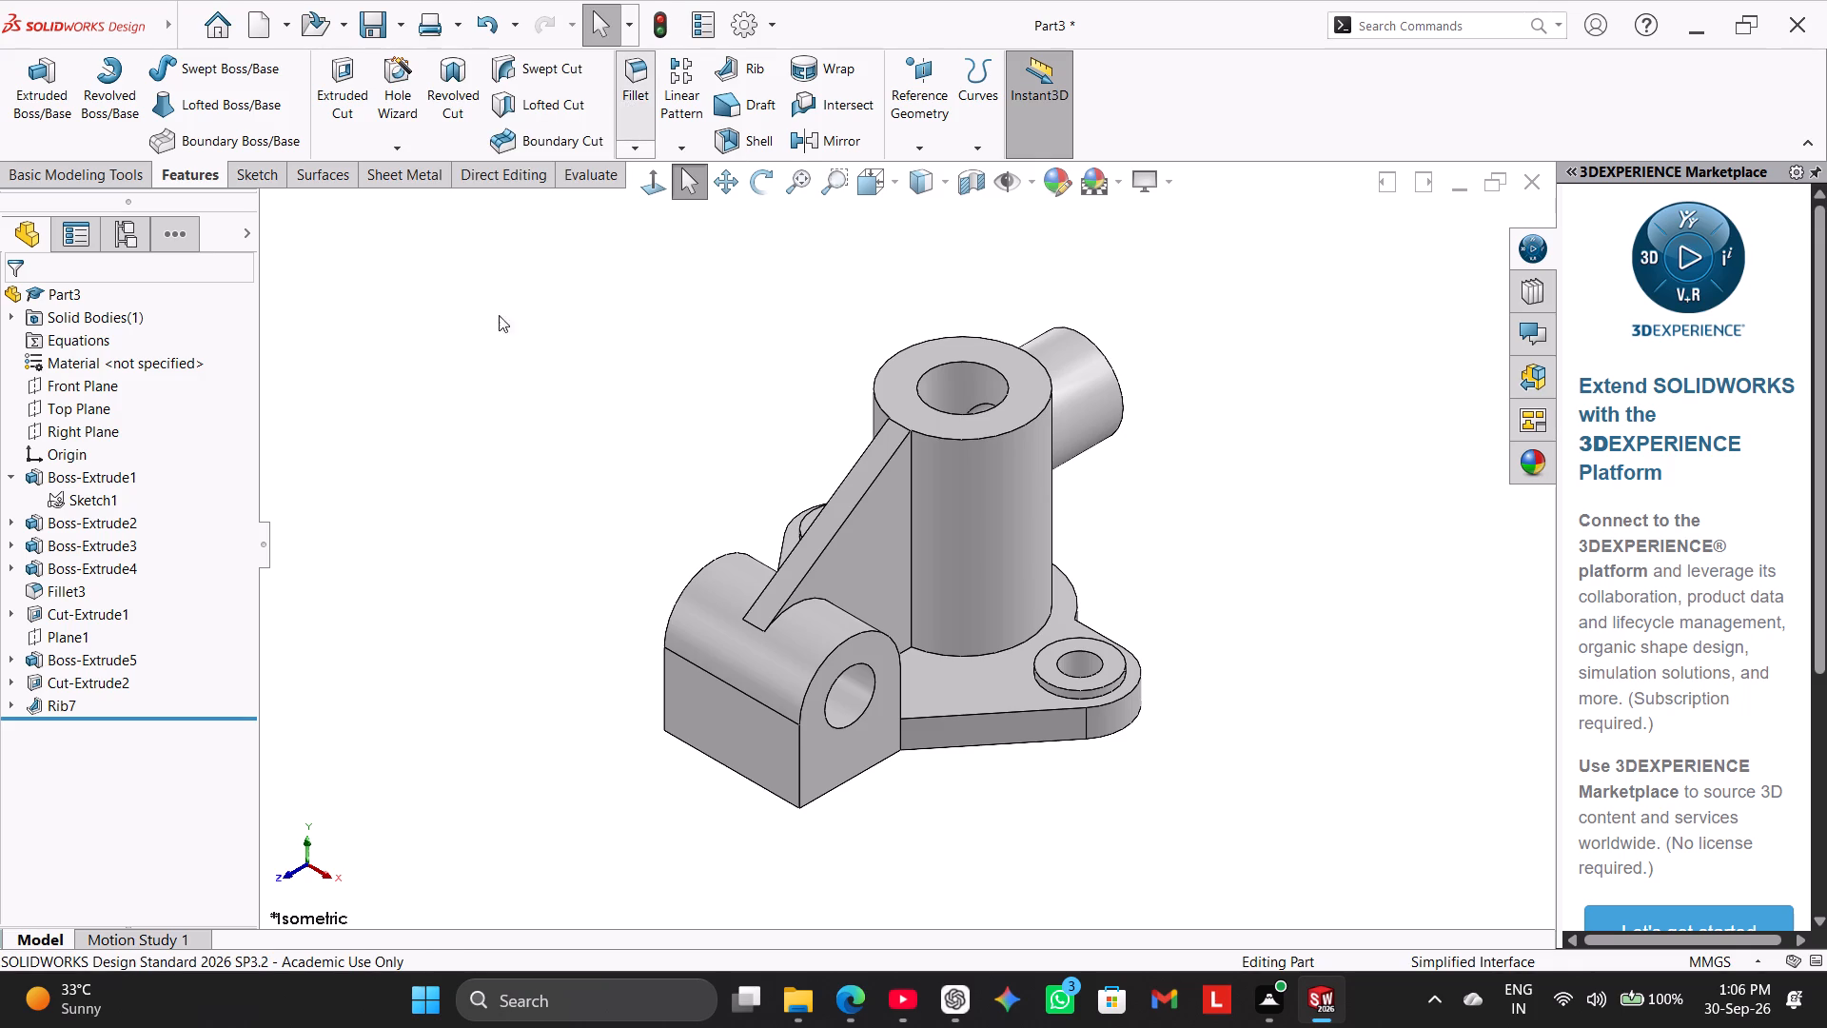
pyautogui.click(42, 406)
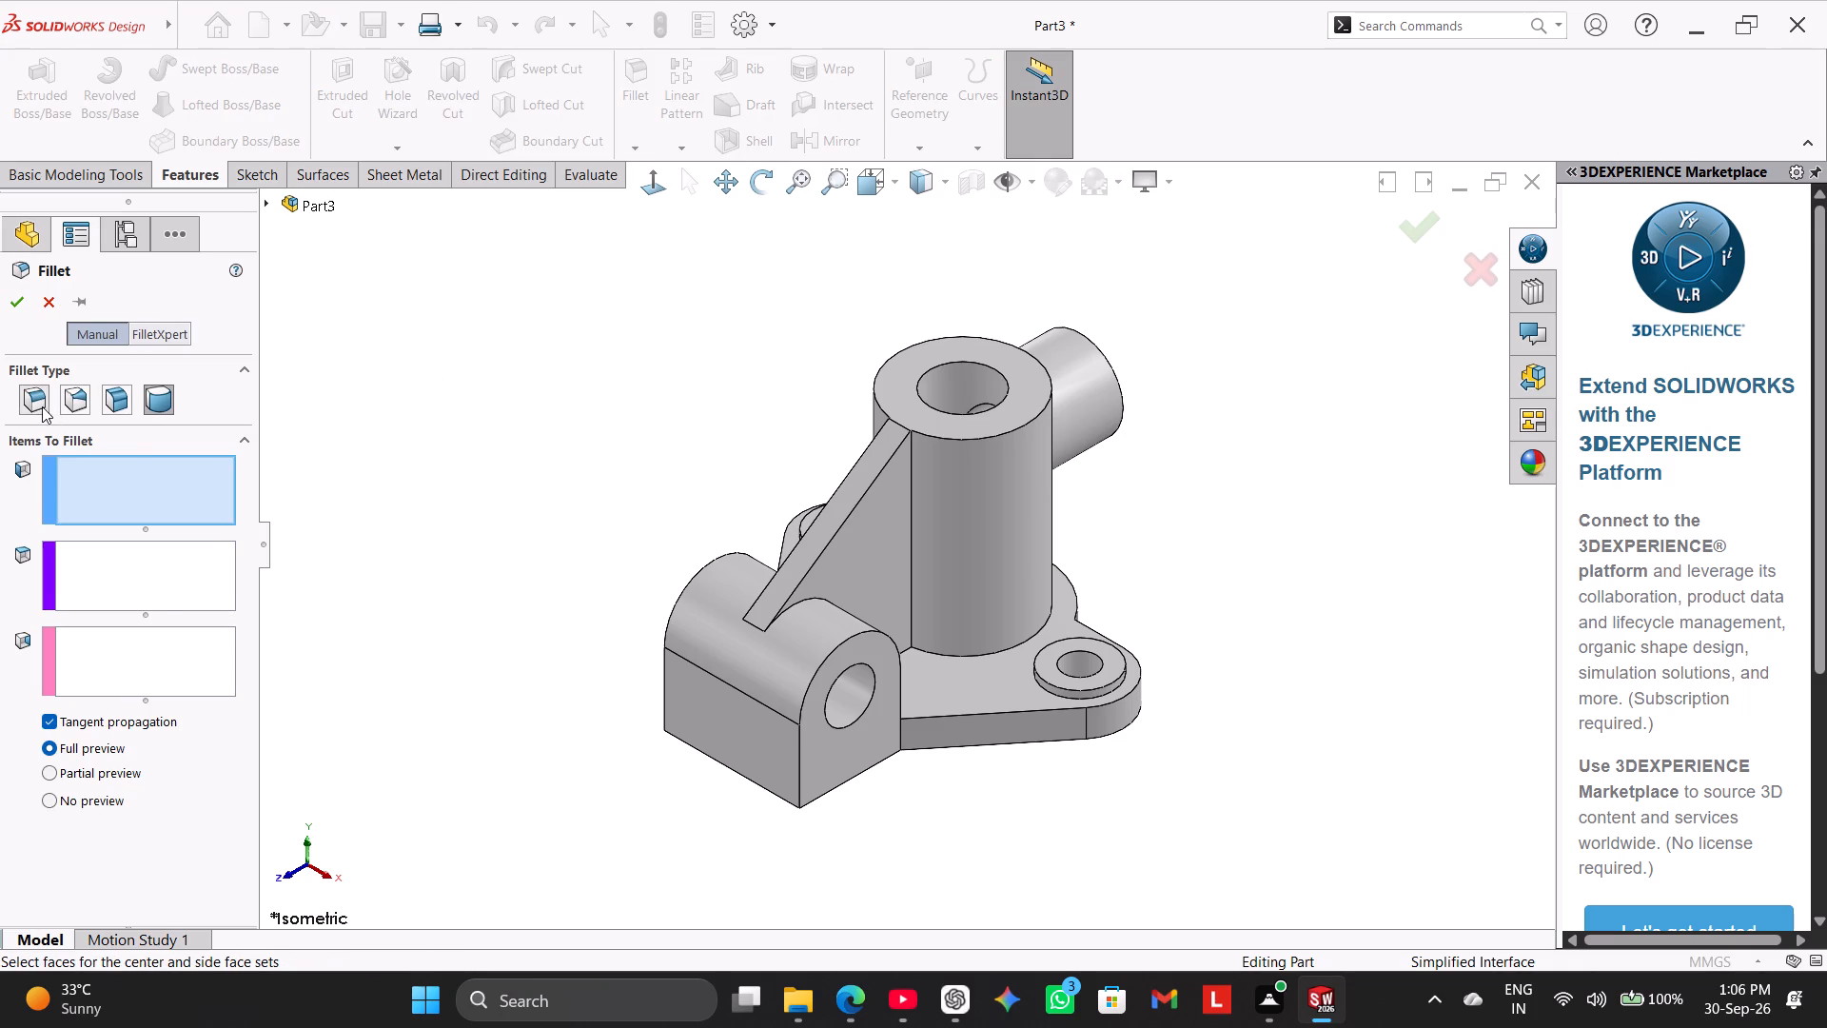
pyautogui.doubleClick(130, 755)
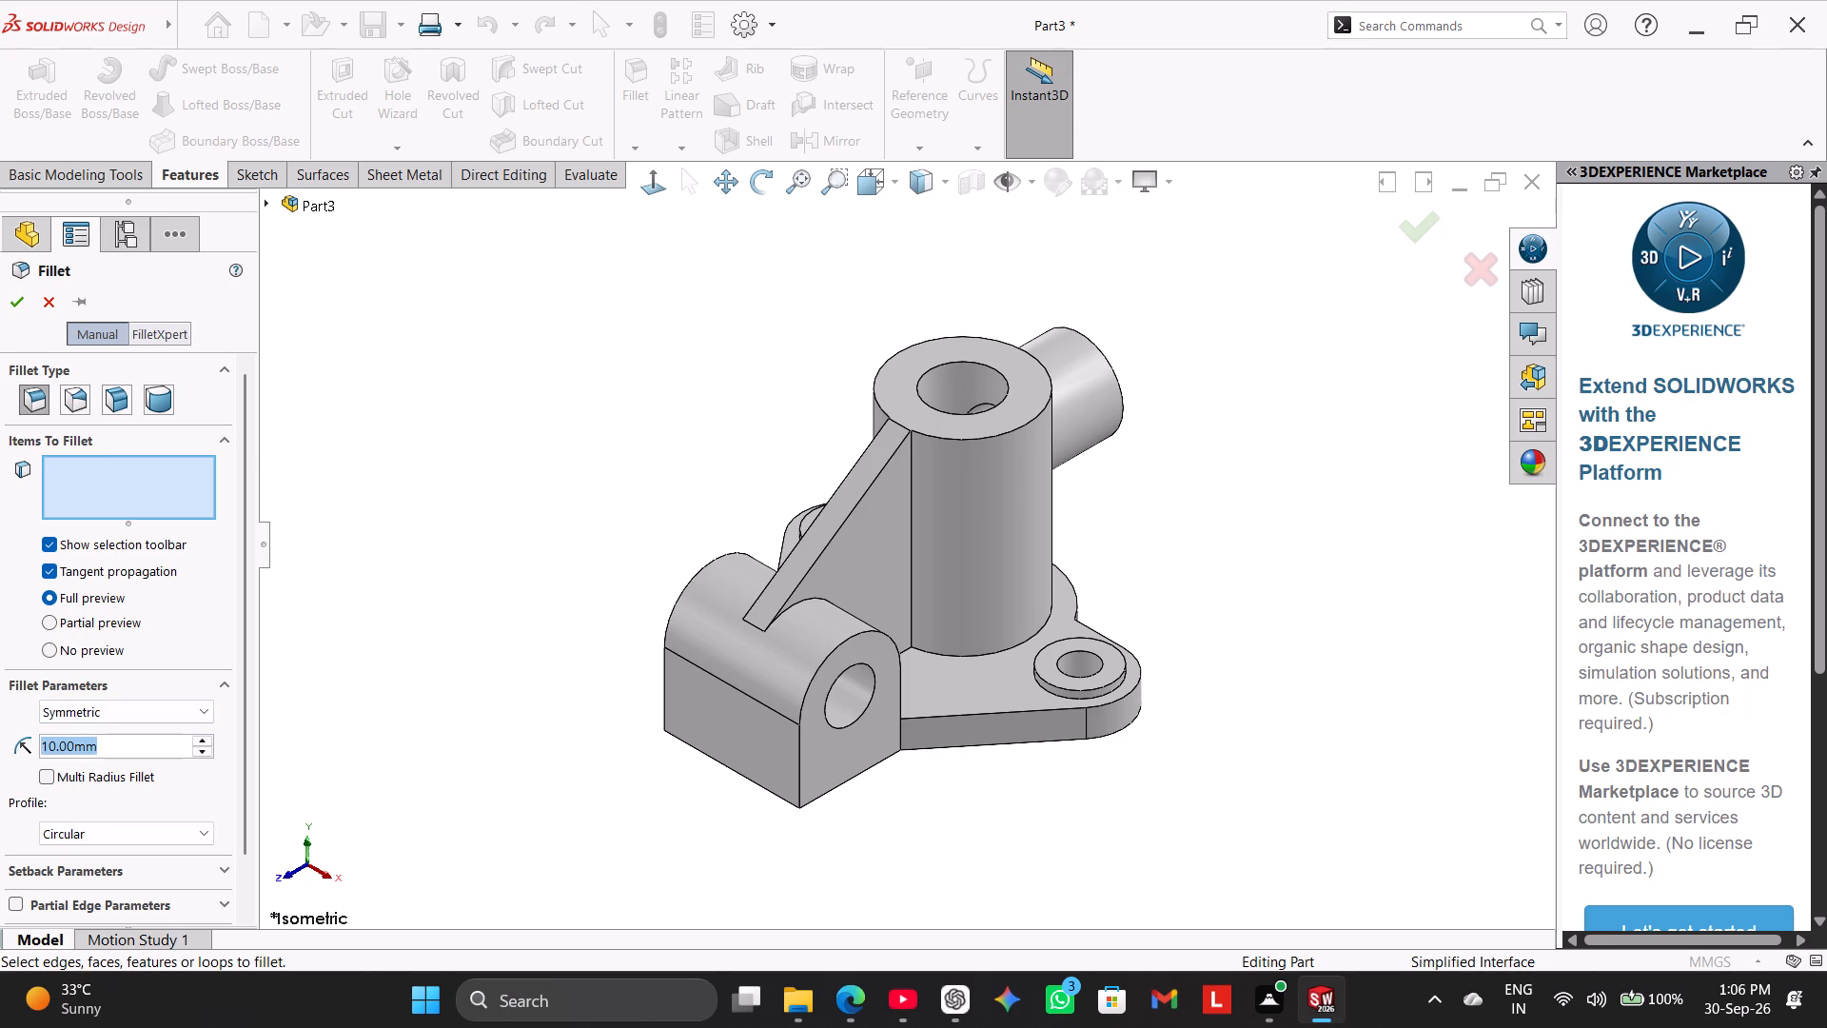
pyautogui.press('2')
pyautogui.press('Return')
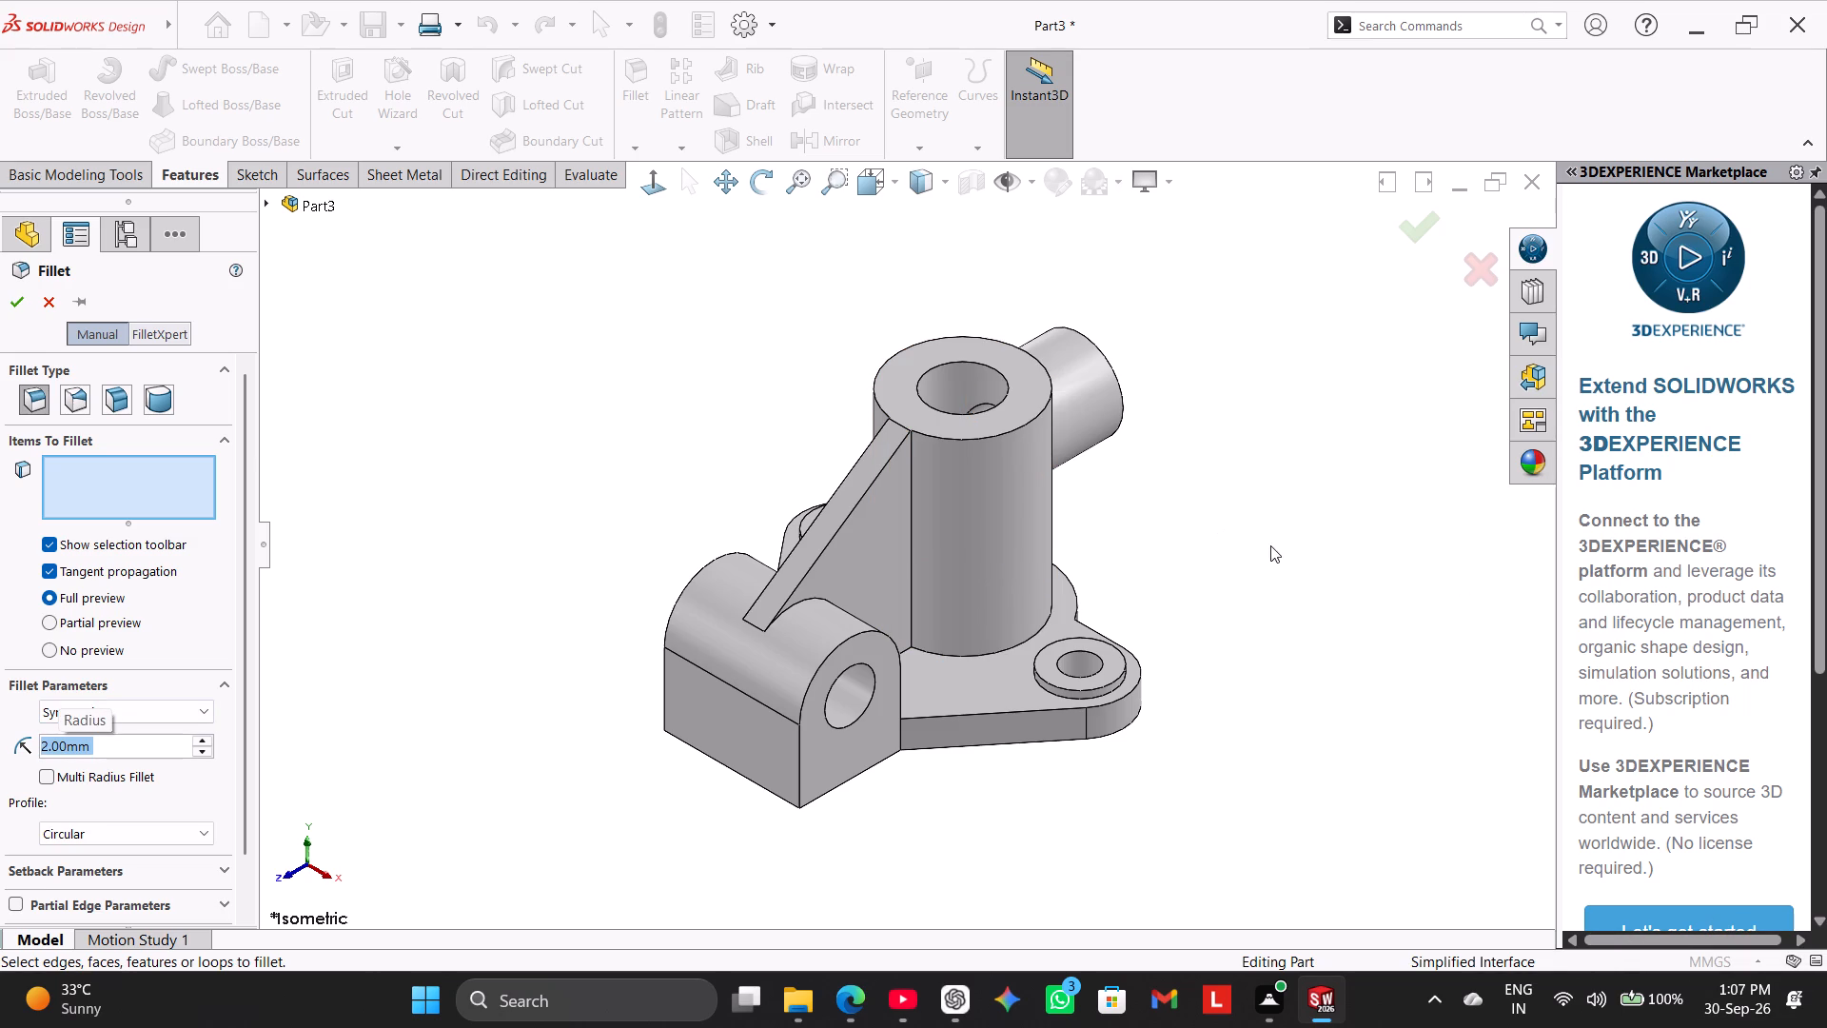
pyautogui.moveTo(1270, 545); pyautogui.dragTo(1166, 618, button='middle')
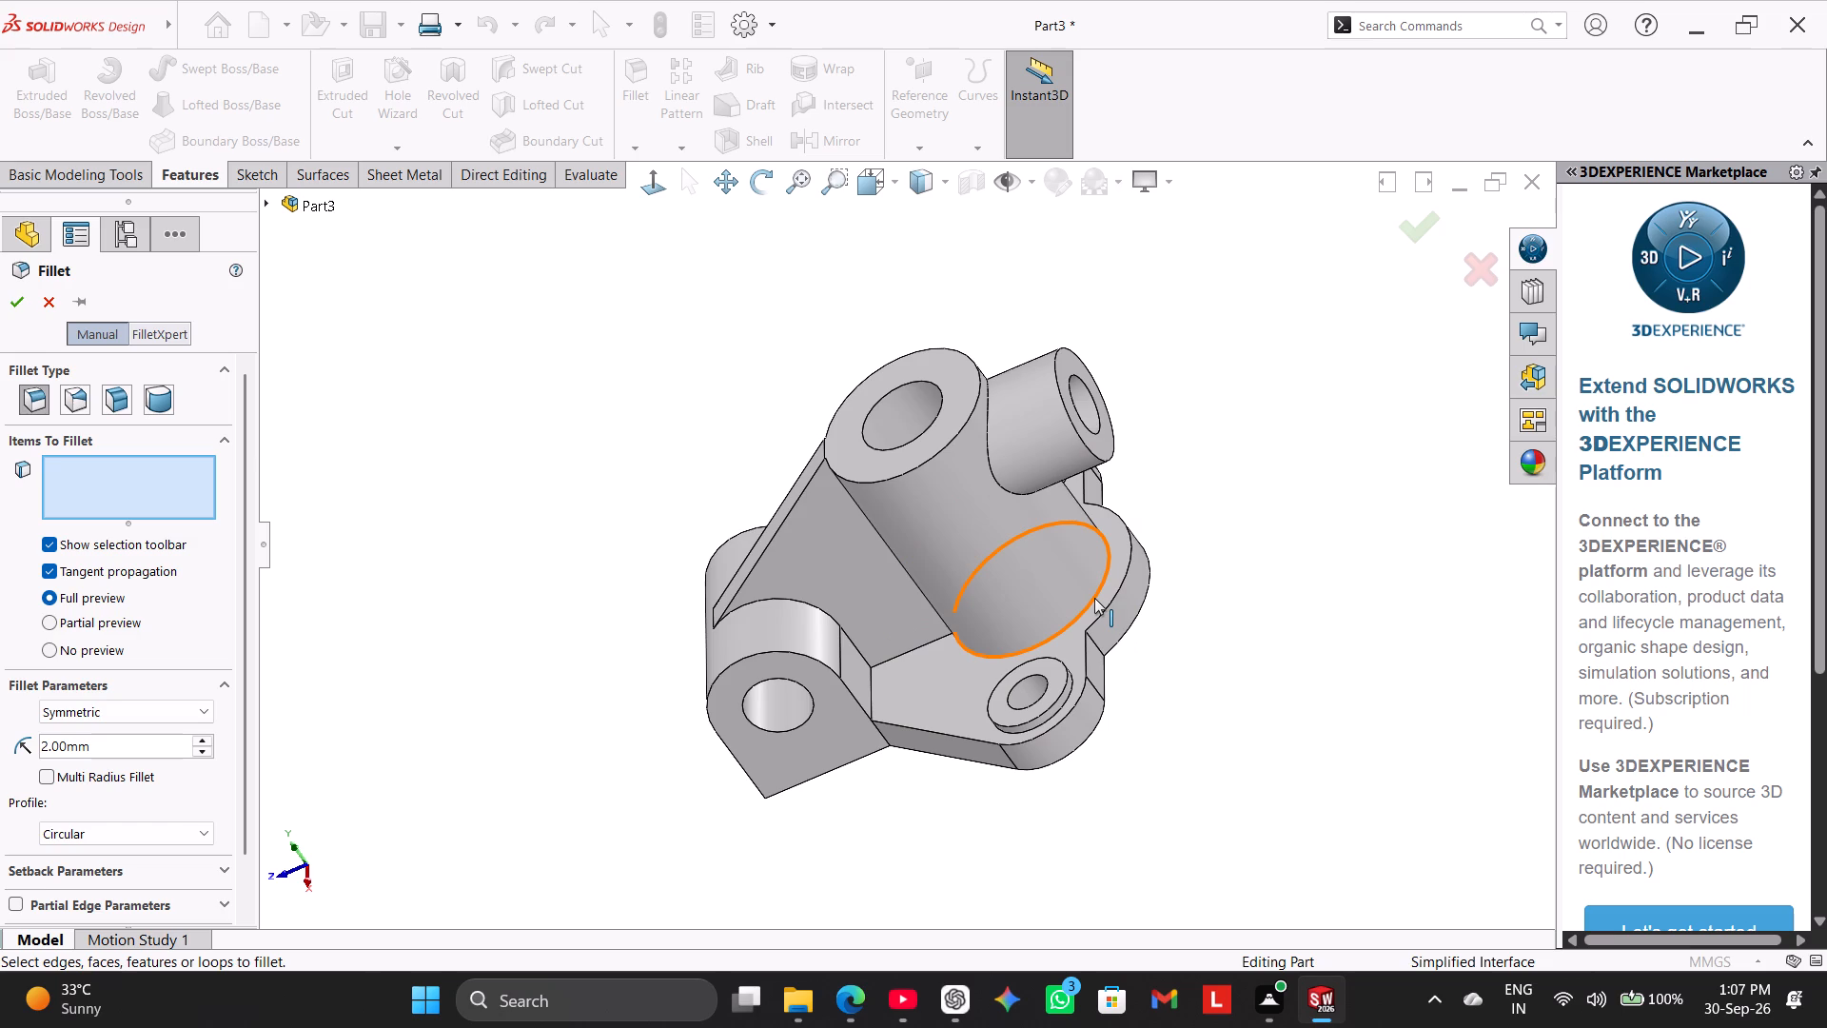
pyautogui.click(1094, 598)
pyautogui.moveTo(1120, 768); pyautogui.dragTo(1208, 711, button='middle')
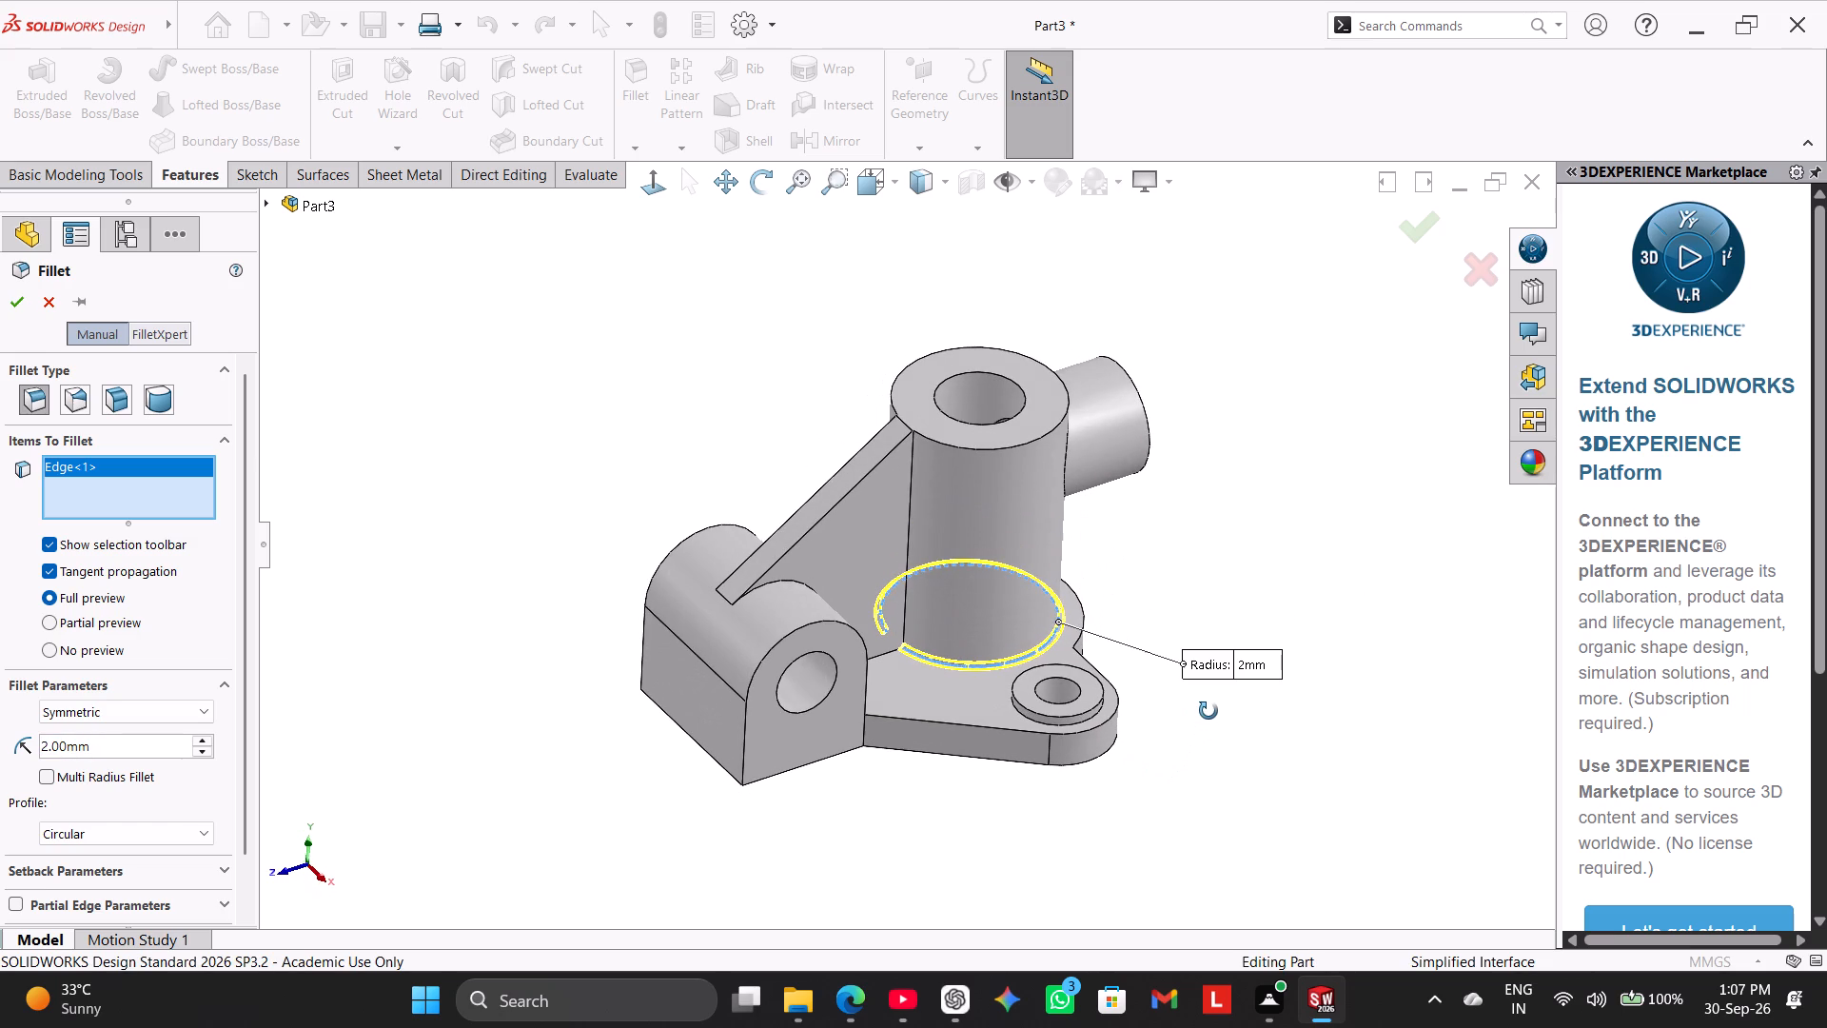
pyautogui.moveTo(1208, 711); pyautogui.dragTo(1208, 706, button='middle')
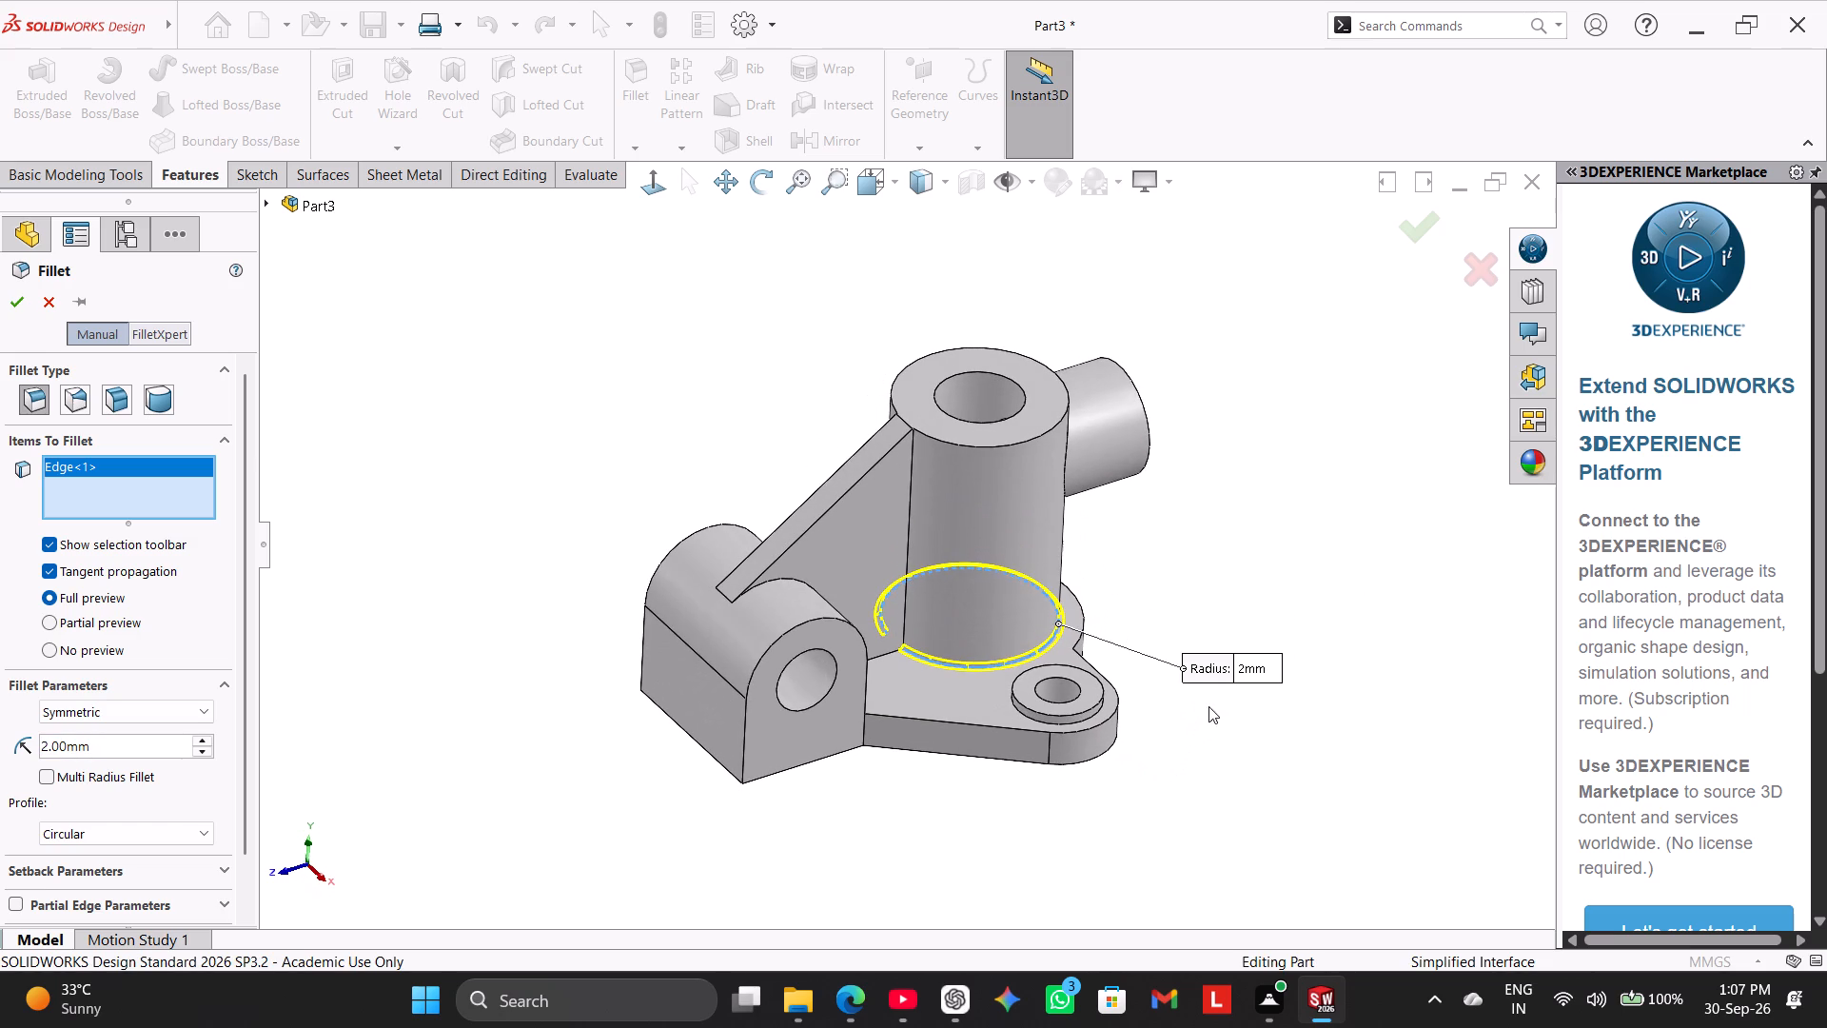
pyautogui.click(1080, 719)
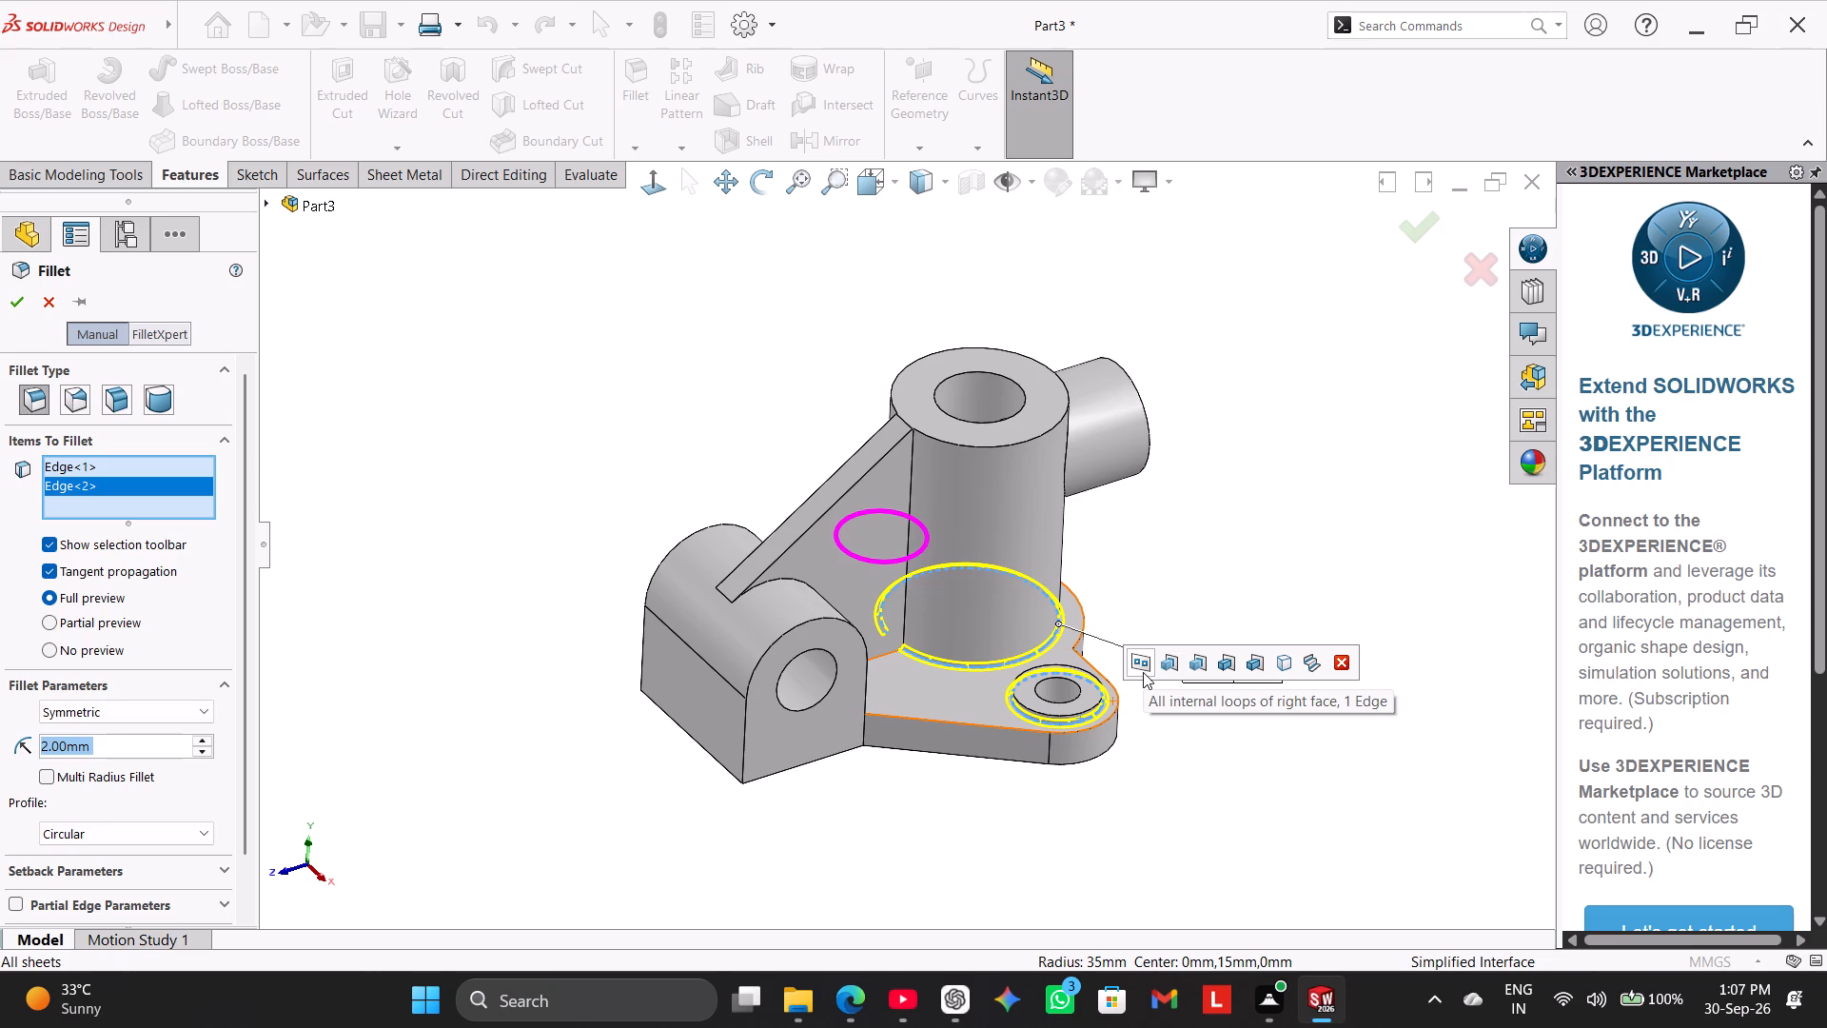
pyautogui.click(1143, 672)
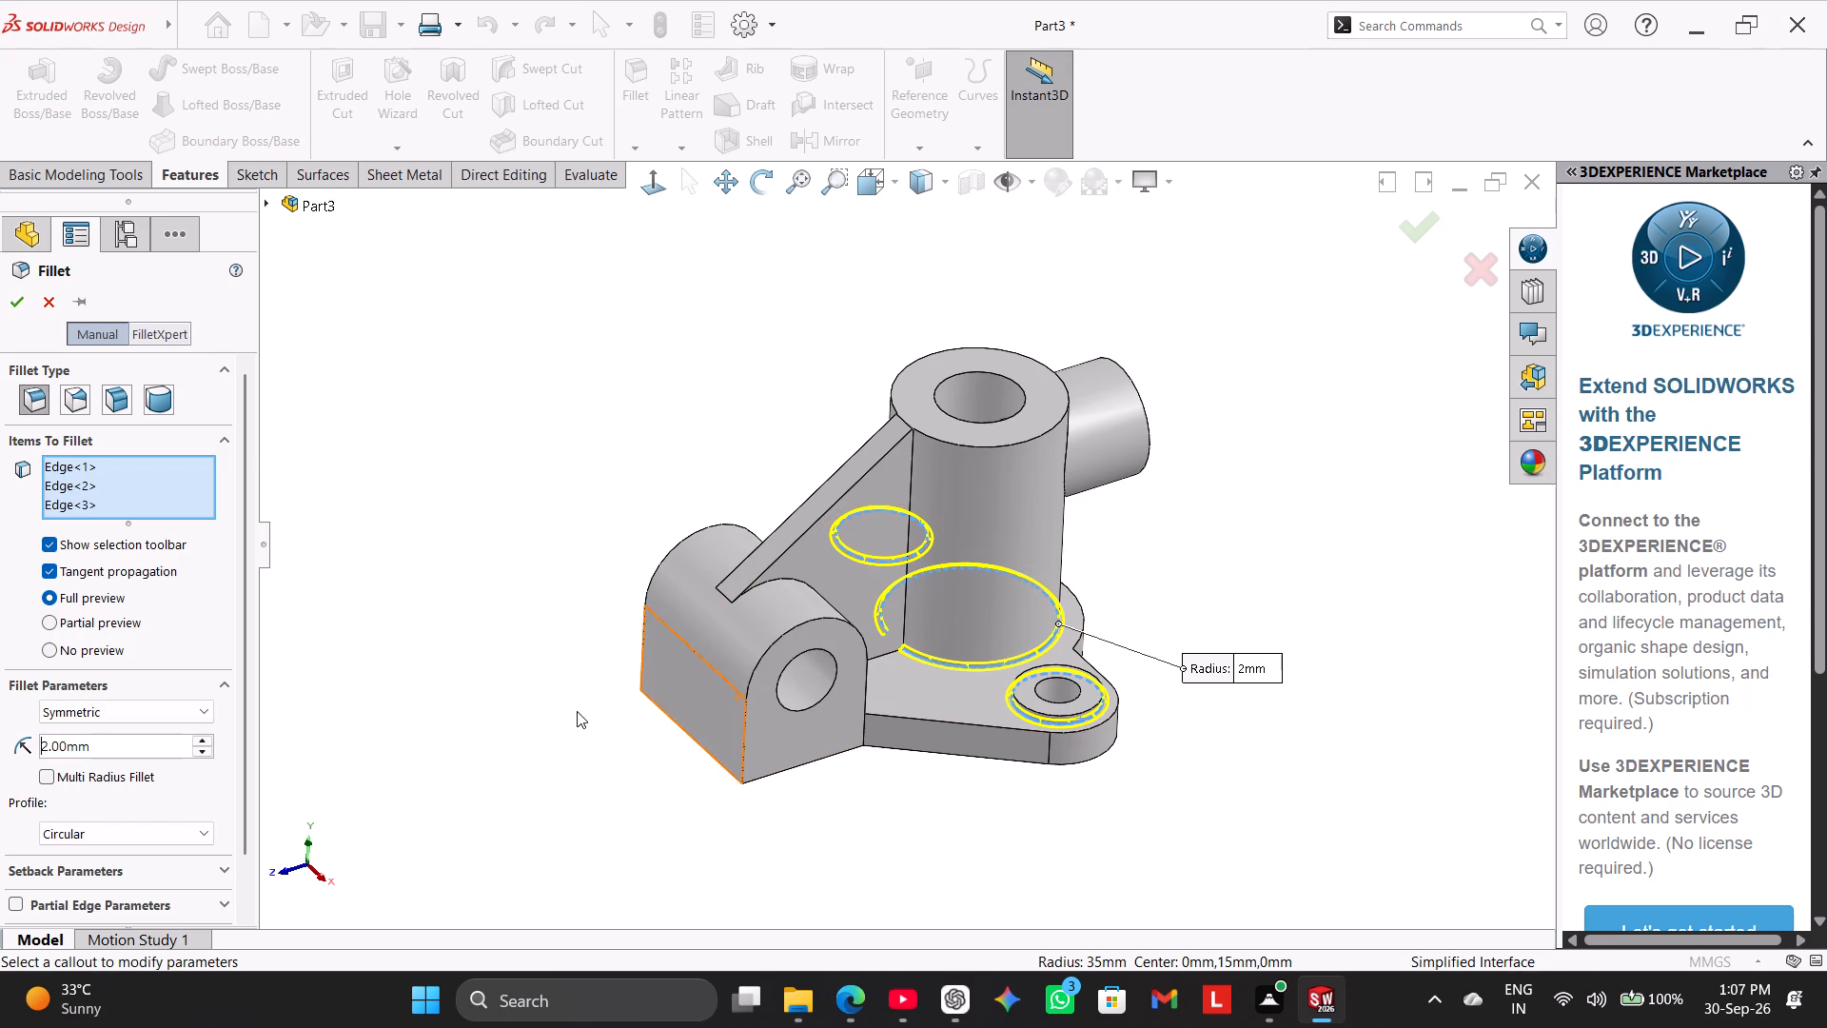
# Add the rib's edges along the plate, cylinder and rounded block on one side to the 2 mm fillet selection.
pyautogui.moveTo(580, 731); pyautogui.dragTo(539, 703, button='middle')
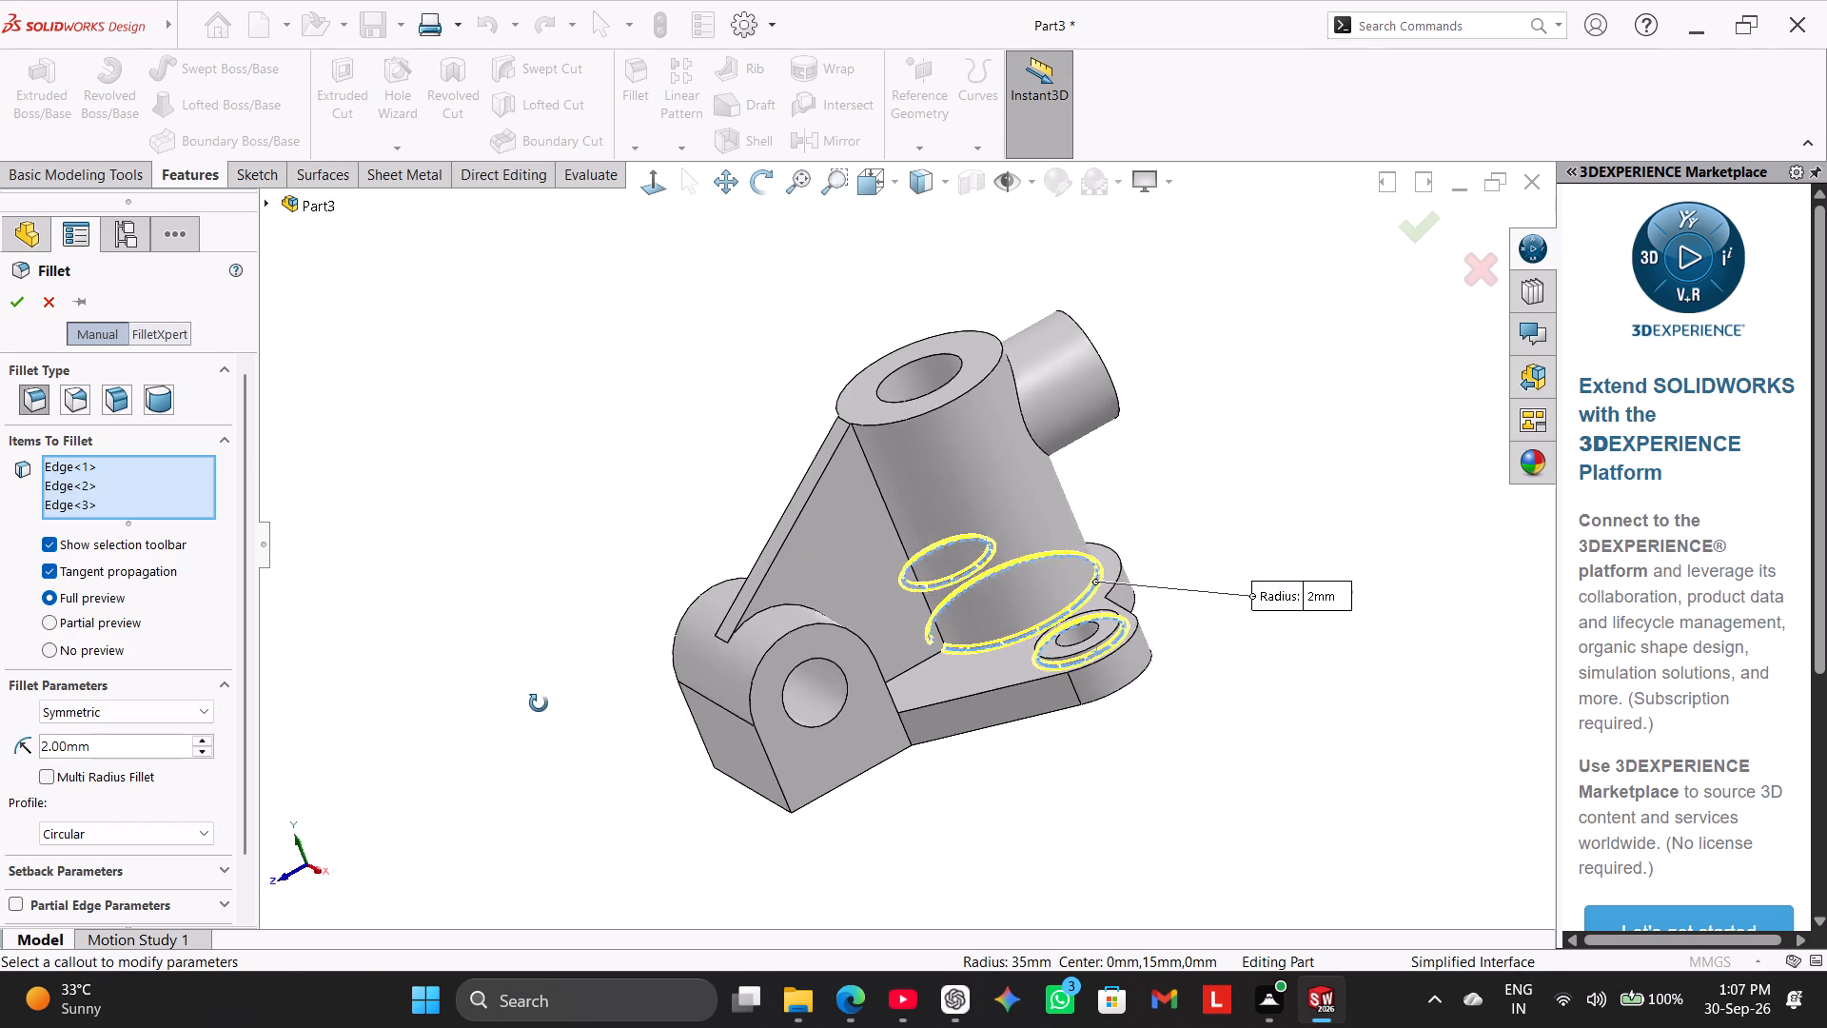
pyautogui.moveTo(539, 703); pyautogui.dragTo(540, 703, button='middle')
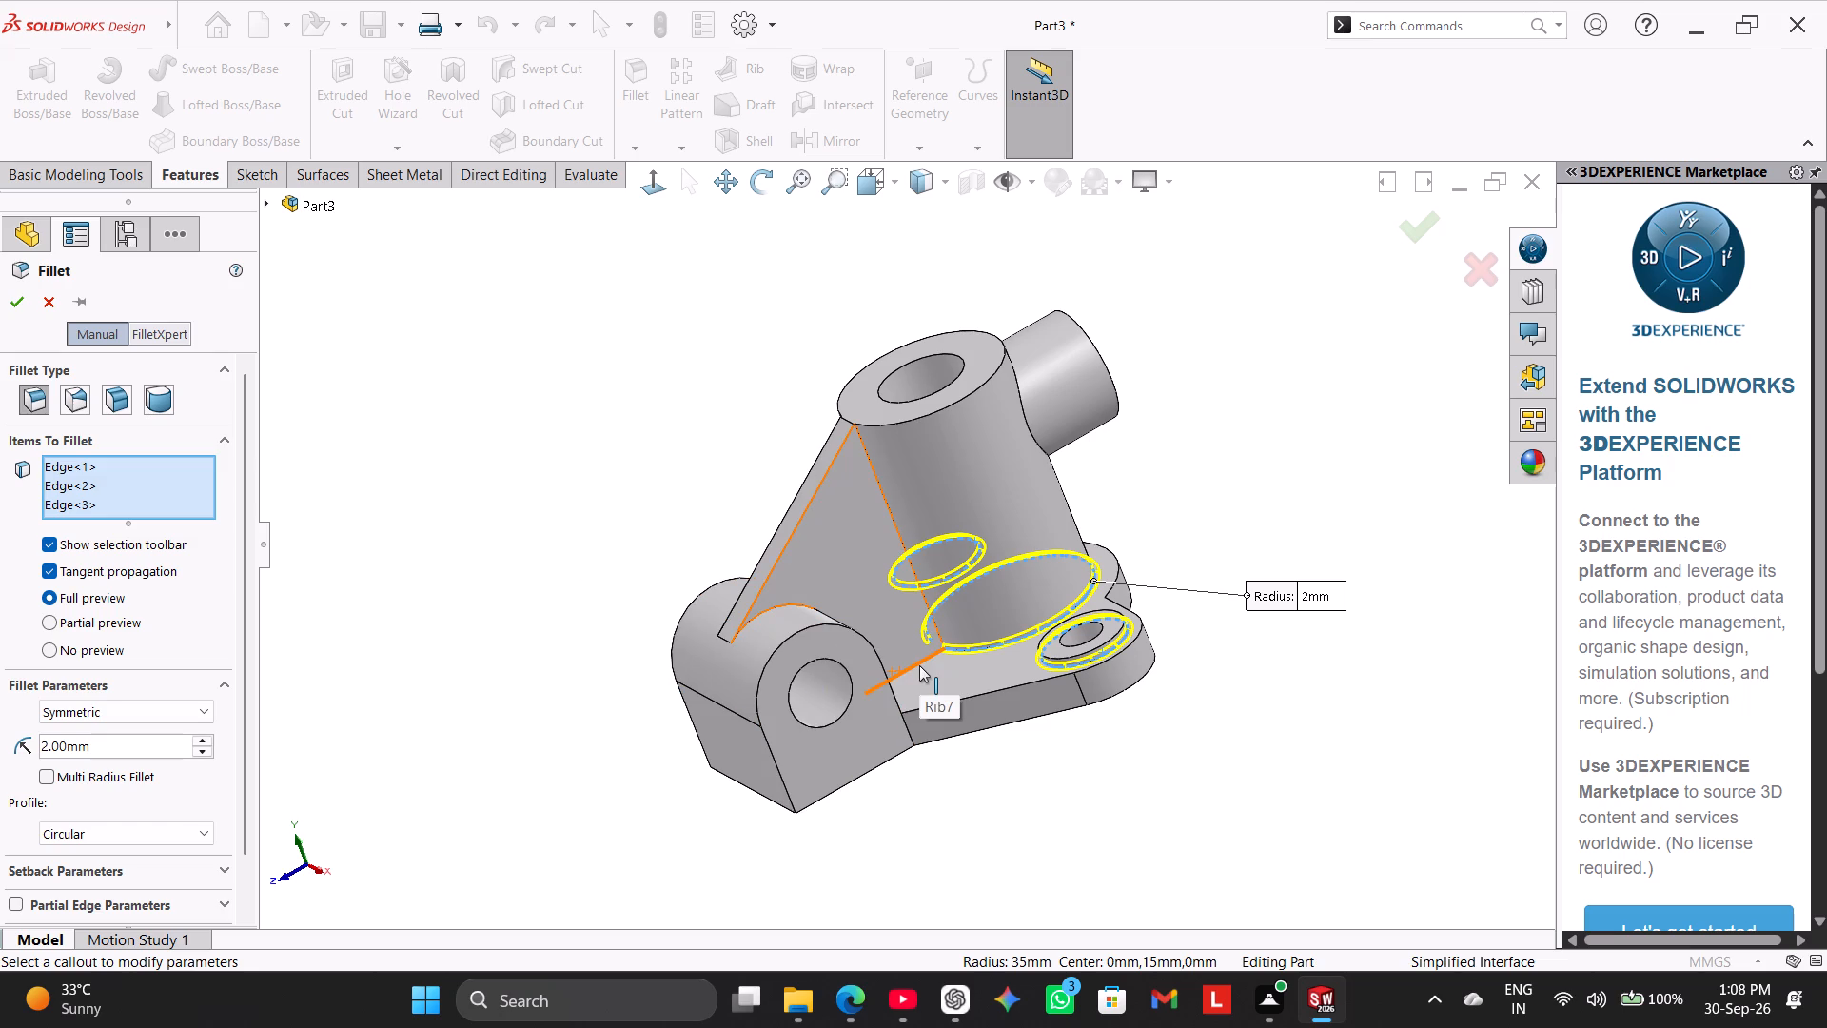
pyautogui.click(919, 665)
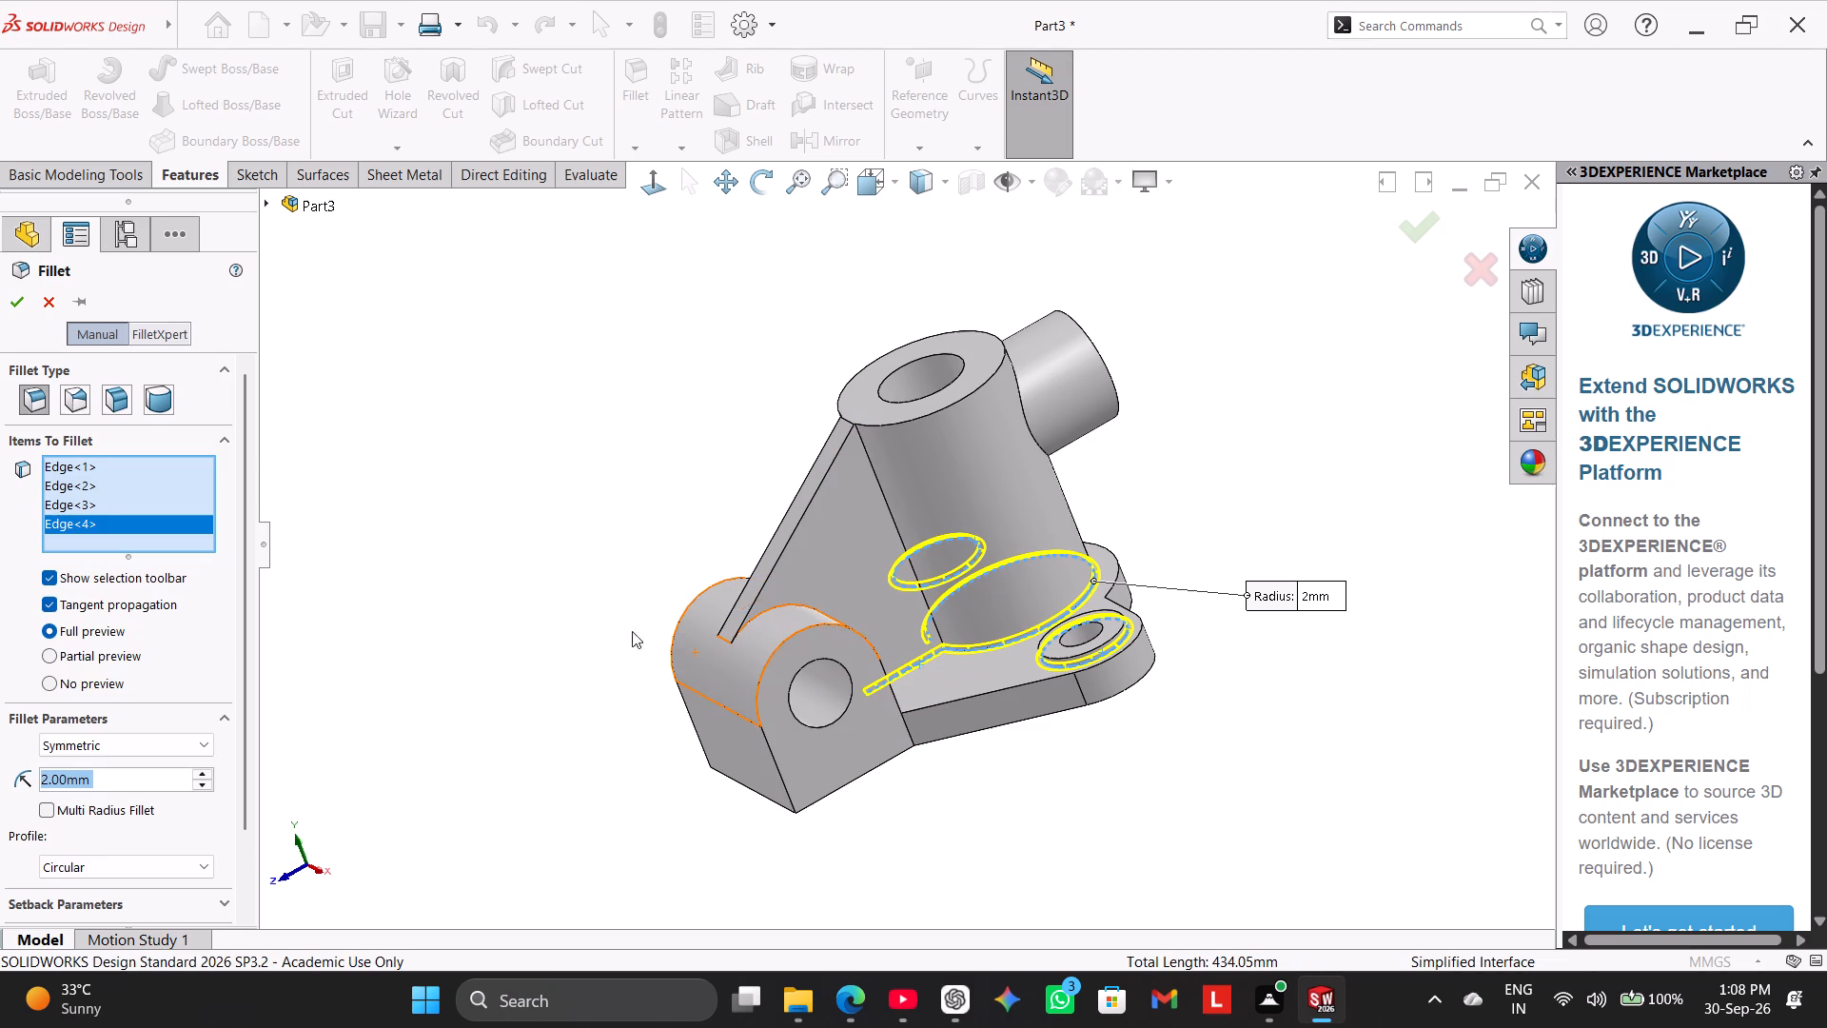
pyautogui.click(892, 509)
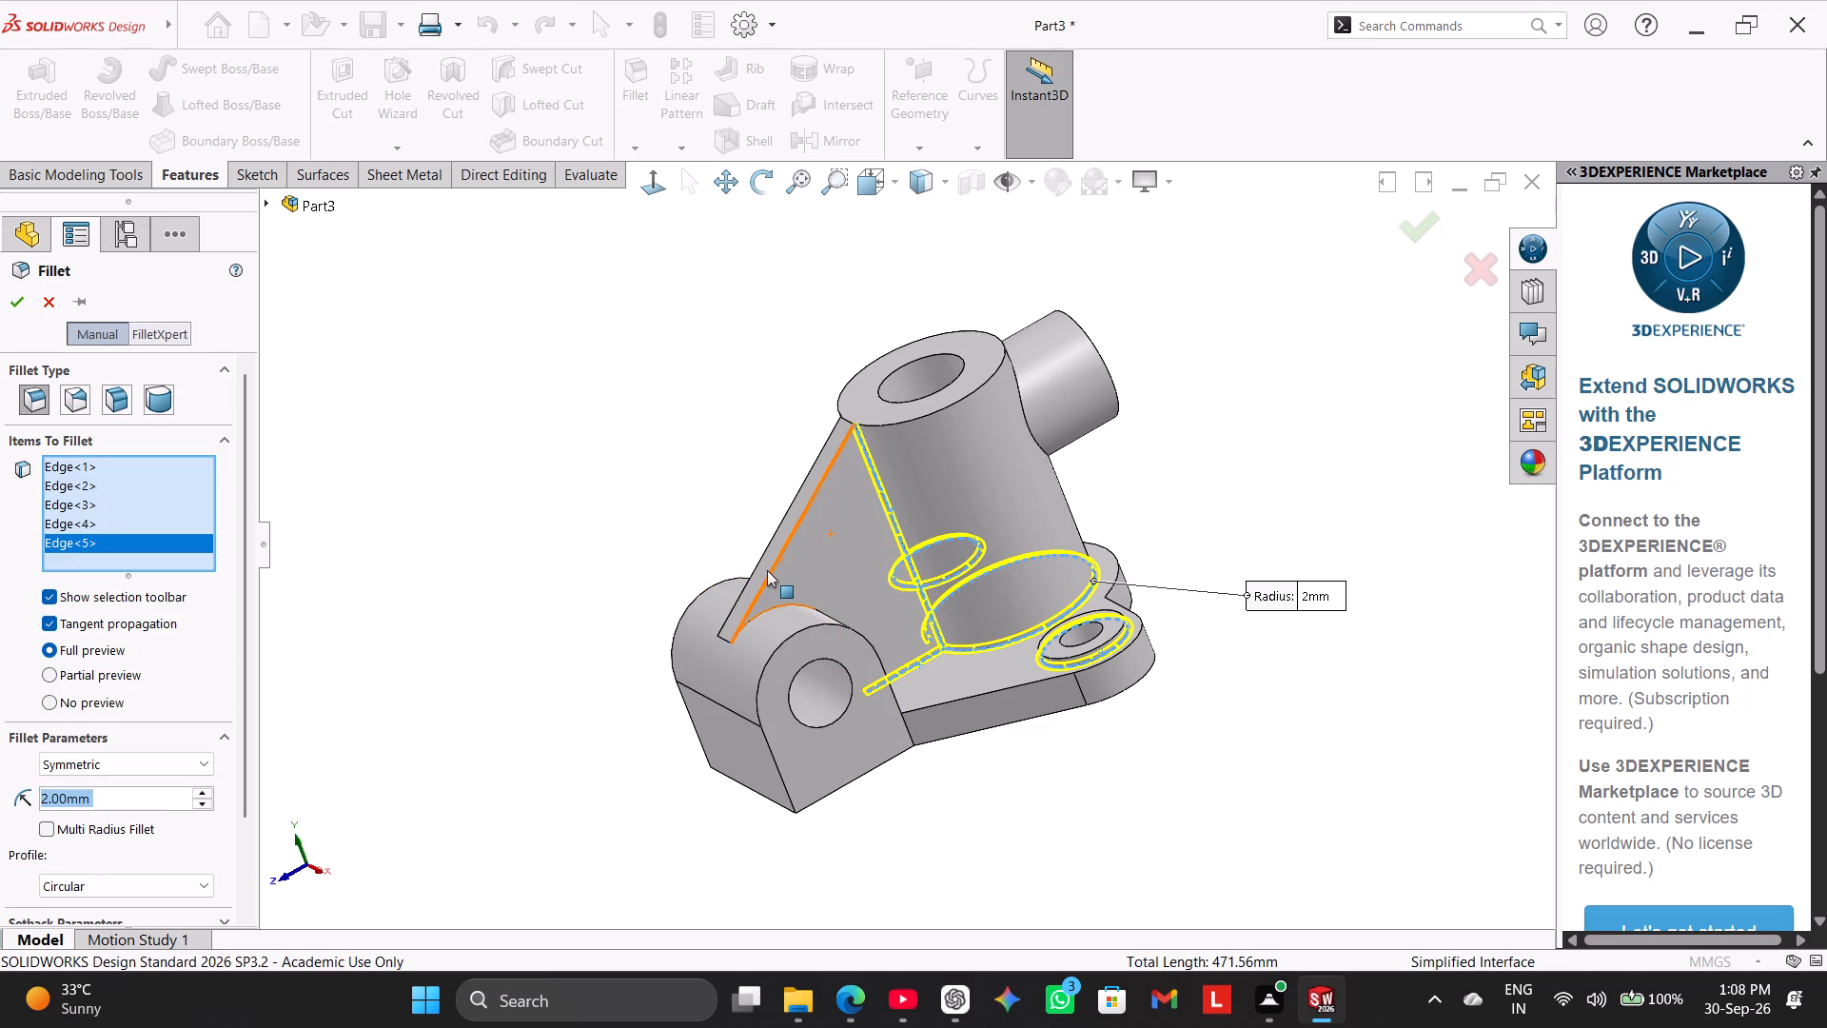
pyautogui.click(776, 566)
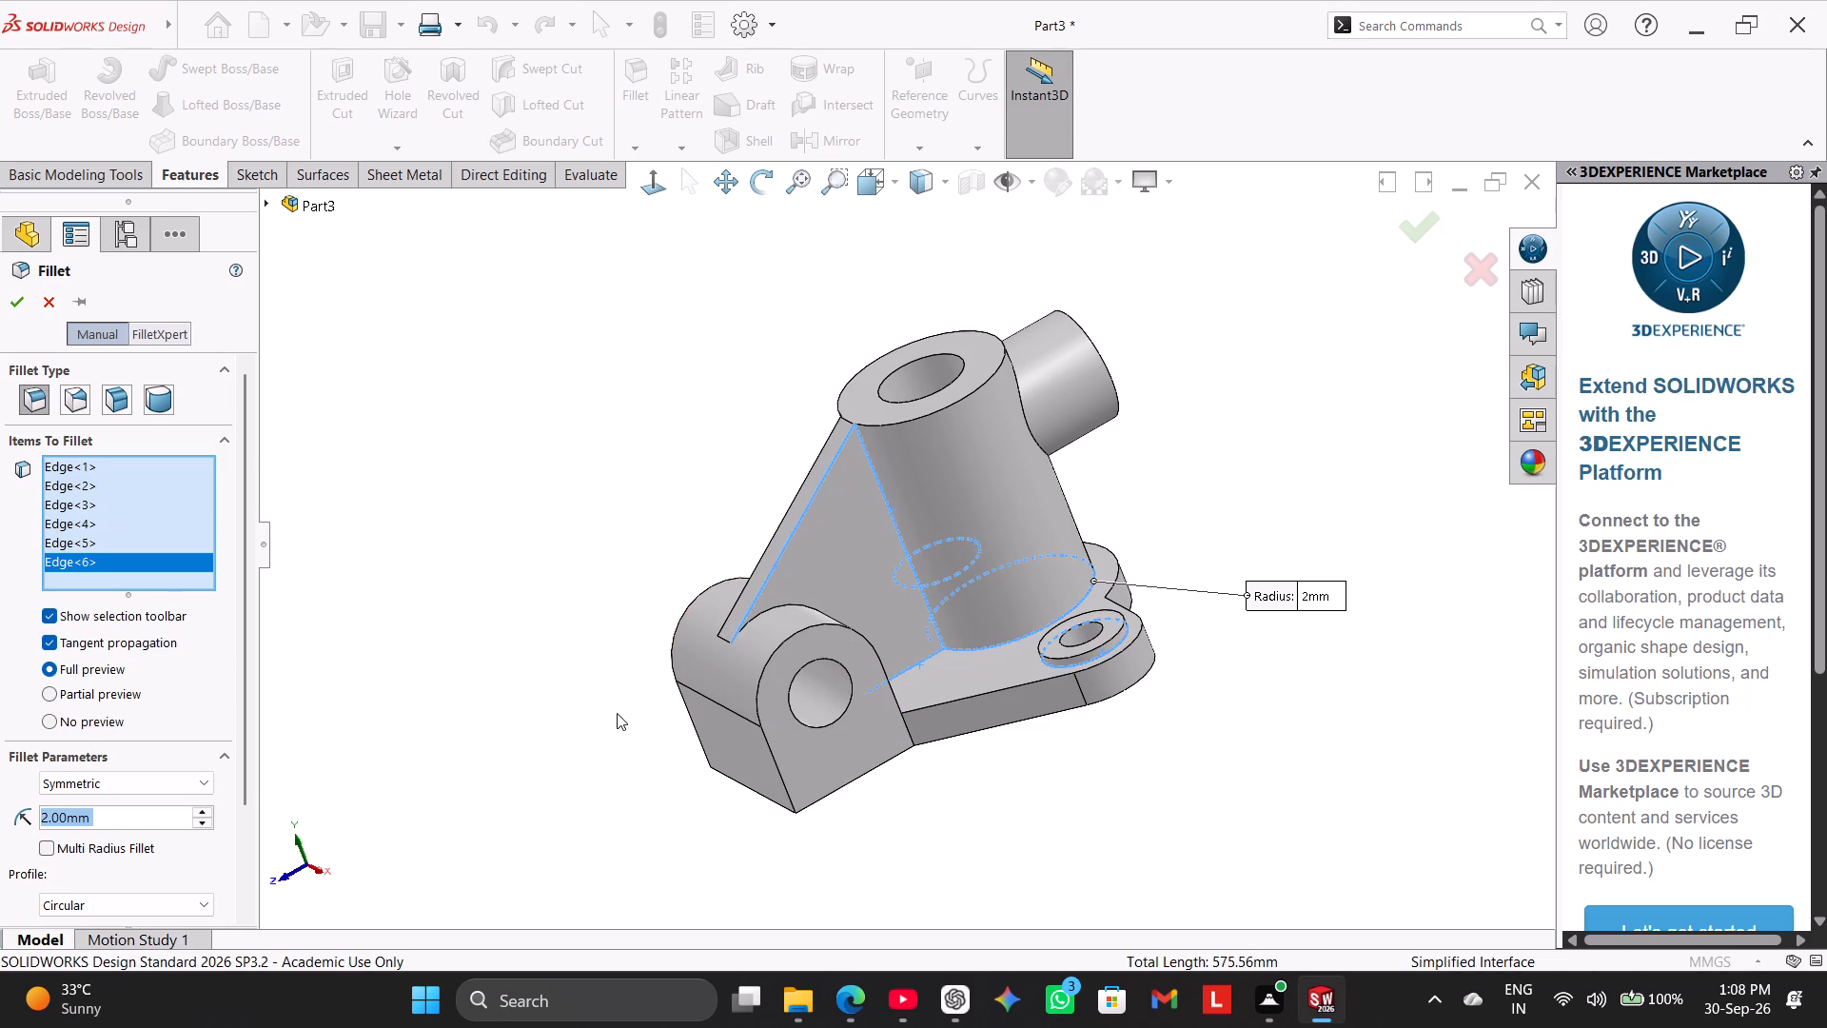
pyautogui.rightClick(165, 565)
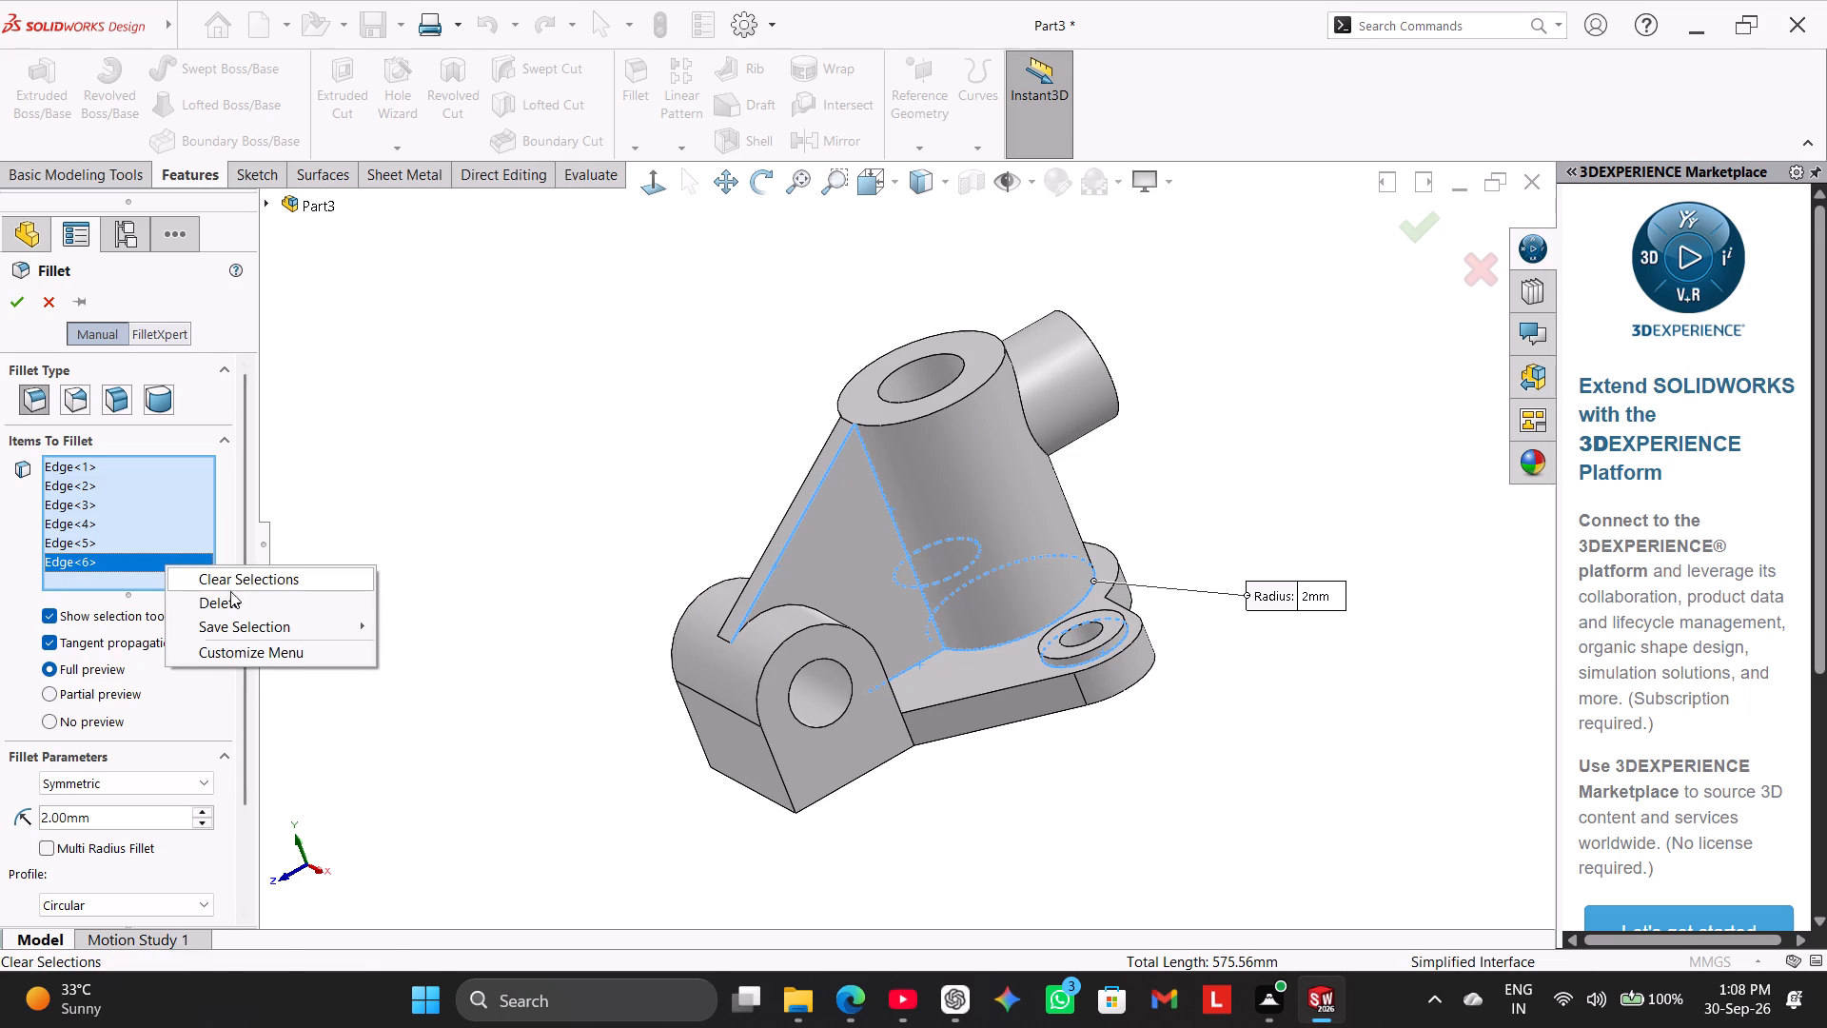
pyautogui.click(234, 595)
pyautogui.moveTo(657, 666); pyautogui.dragTo(597, 738, button='middle')
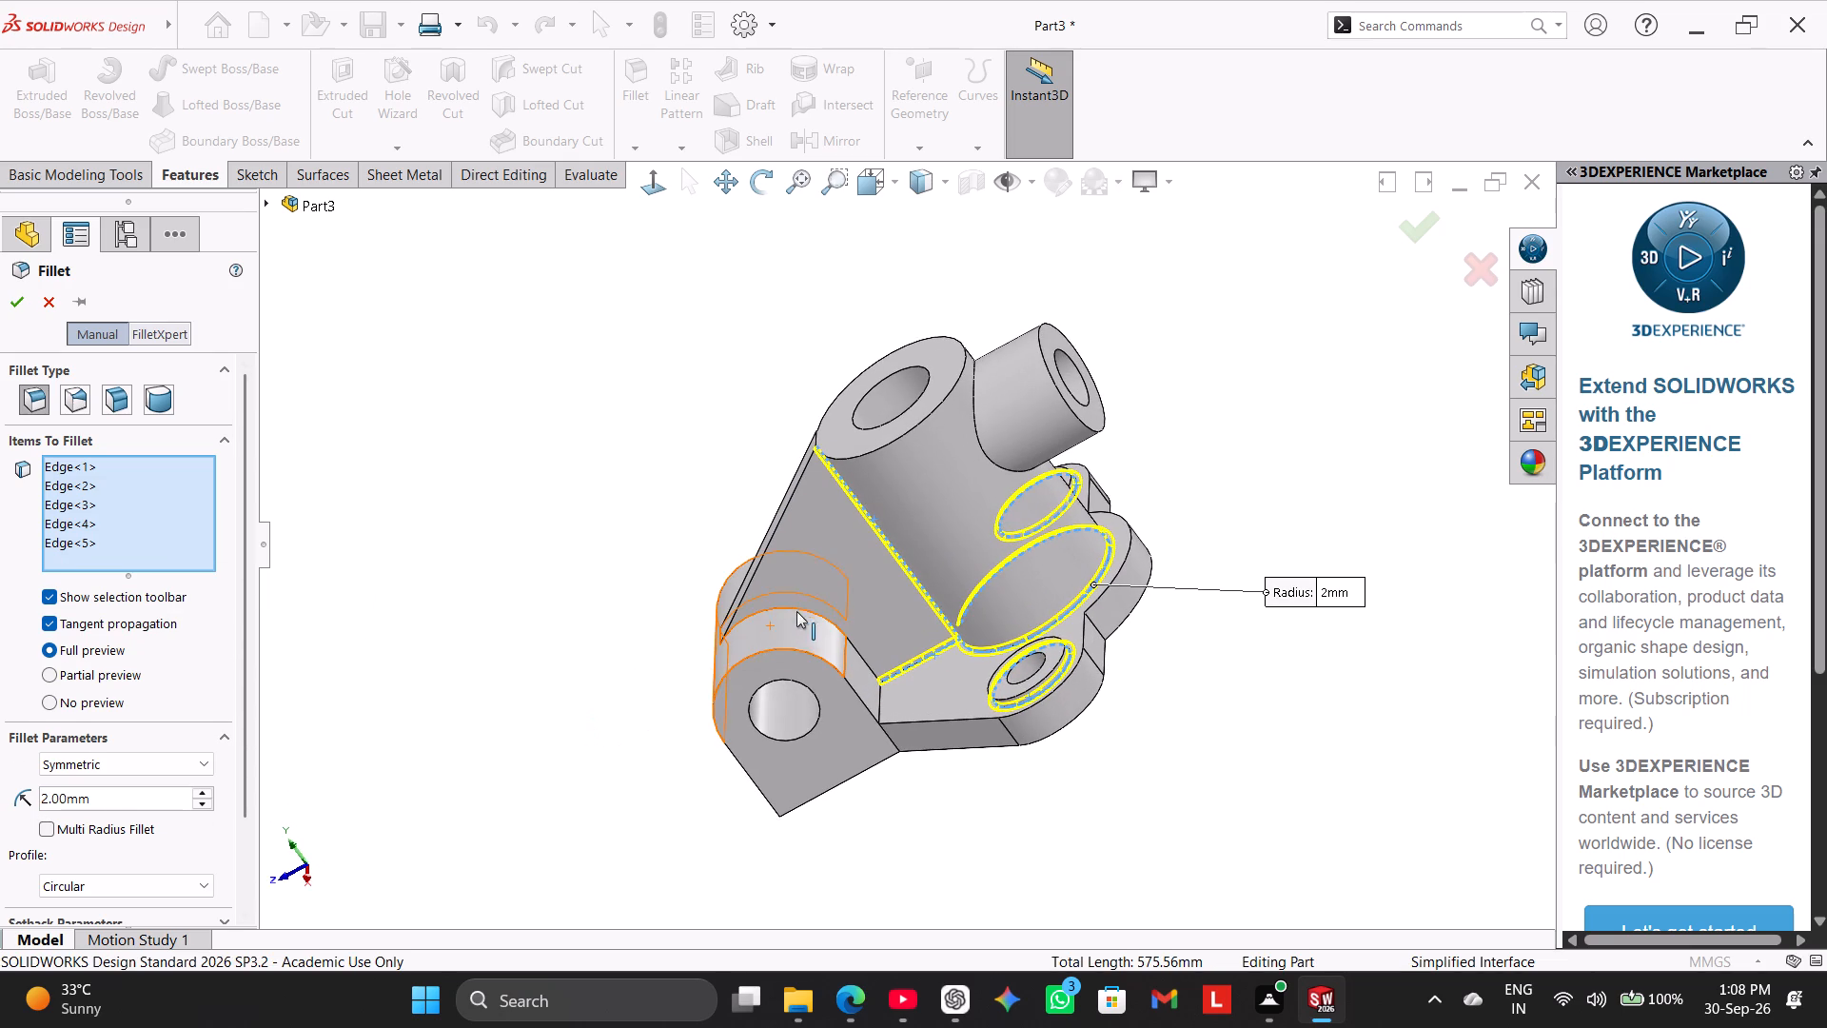
pyautogui.click(803, 607)
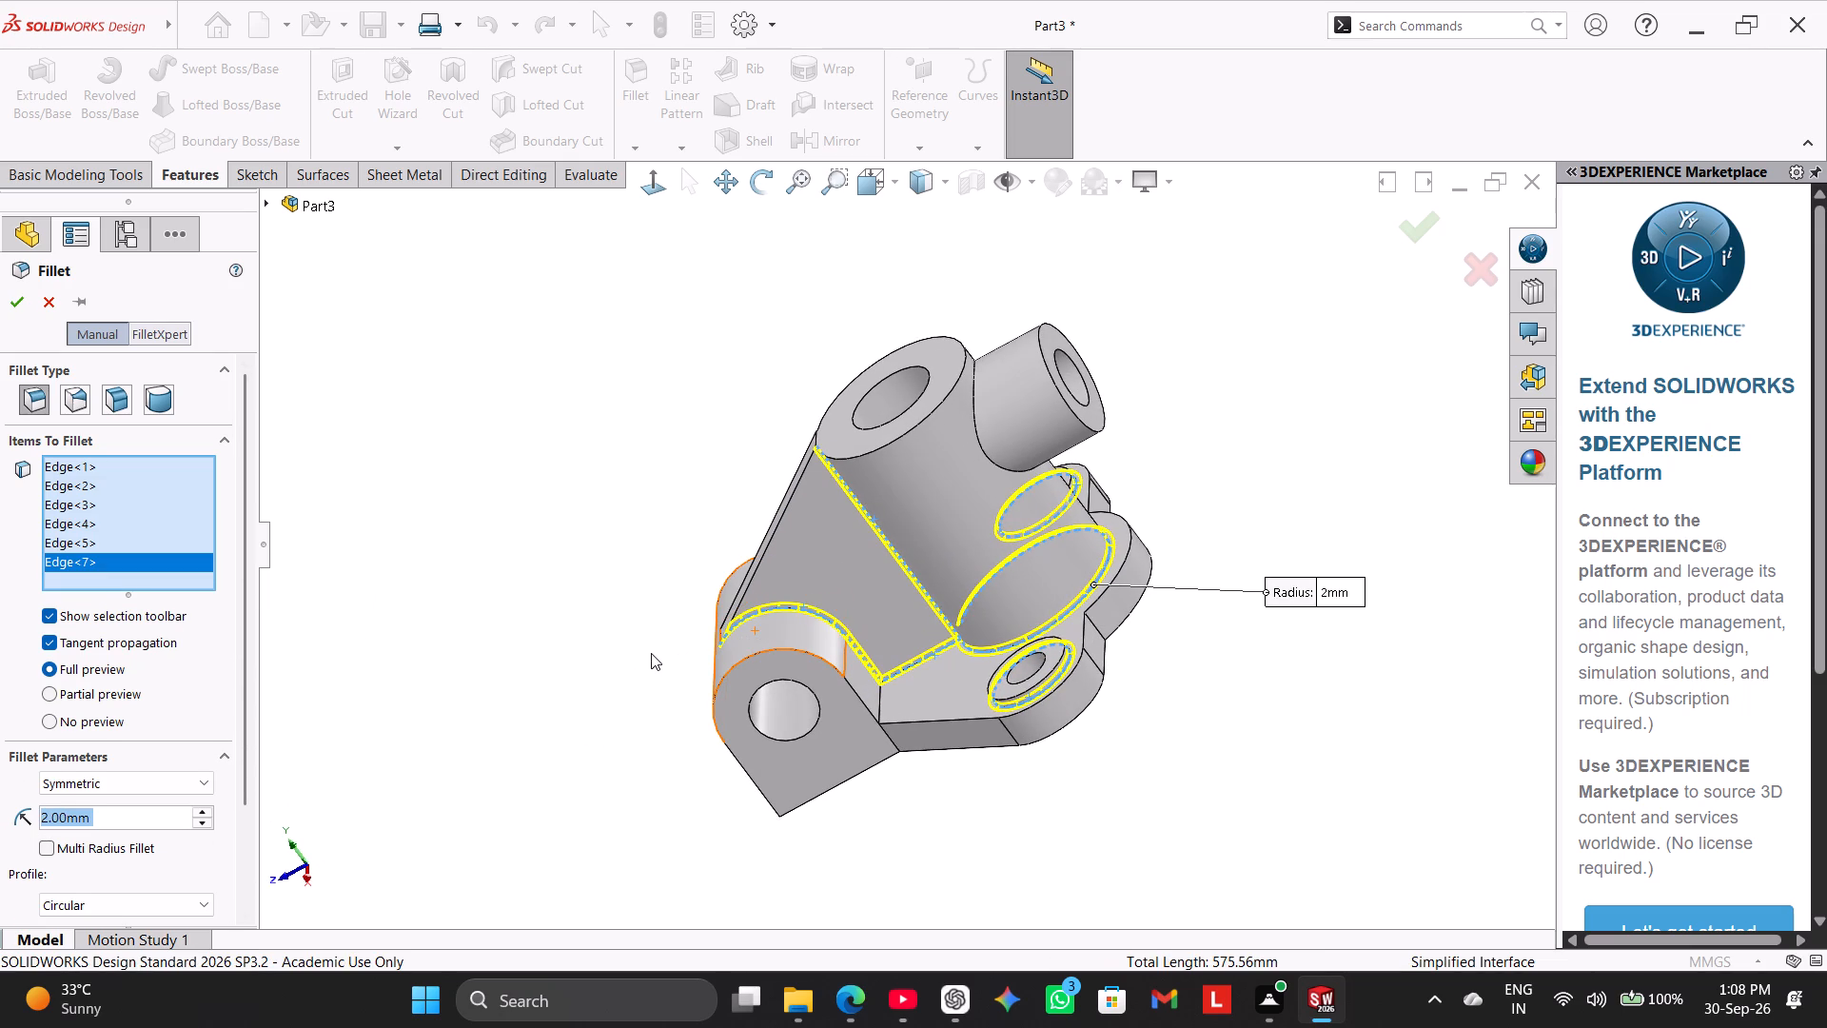
# Add the matching edges on the rib's opposite side, along the cylinder, plate and rounded block, to the 2 mm fillet.
pyautogui.moveTo(659, 654); pyautogui.dragTo(706, 672, button='middle')
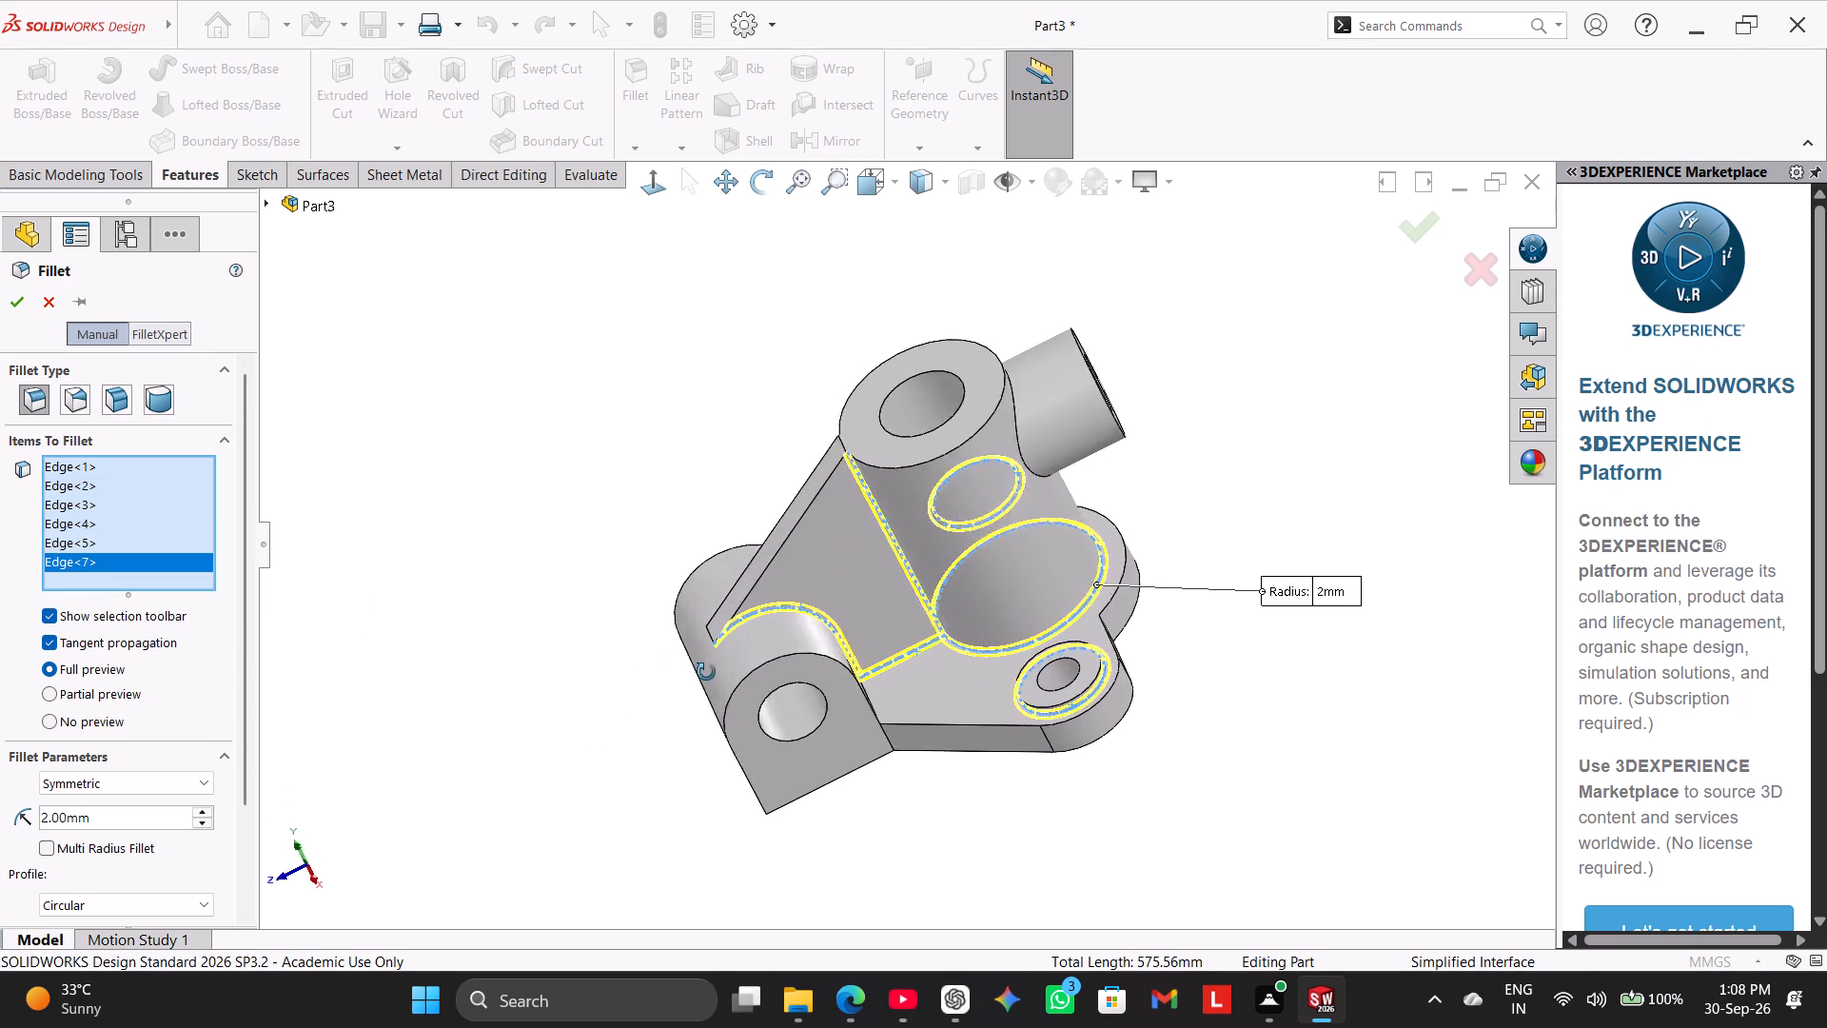
pyautogui.moveTo(706, 672); pyautogui.dragTo(860, 846, button='middle')
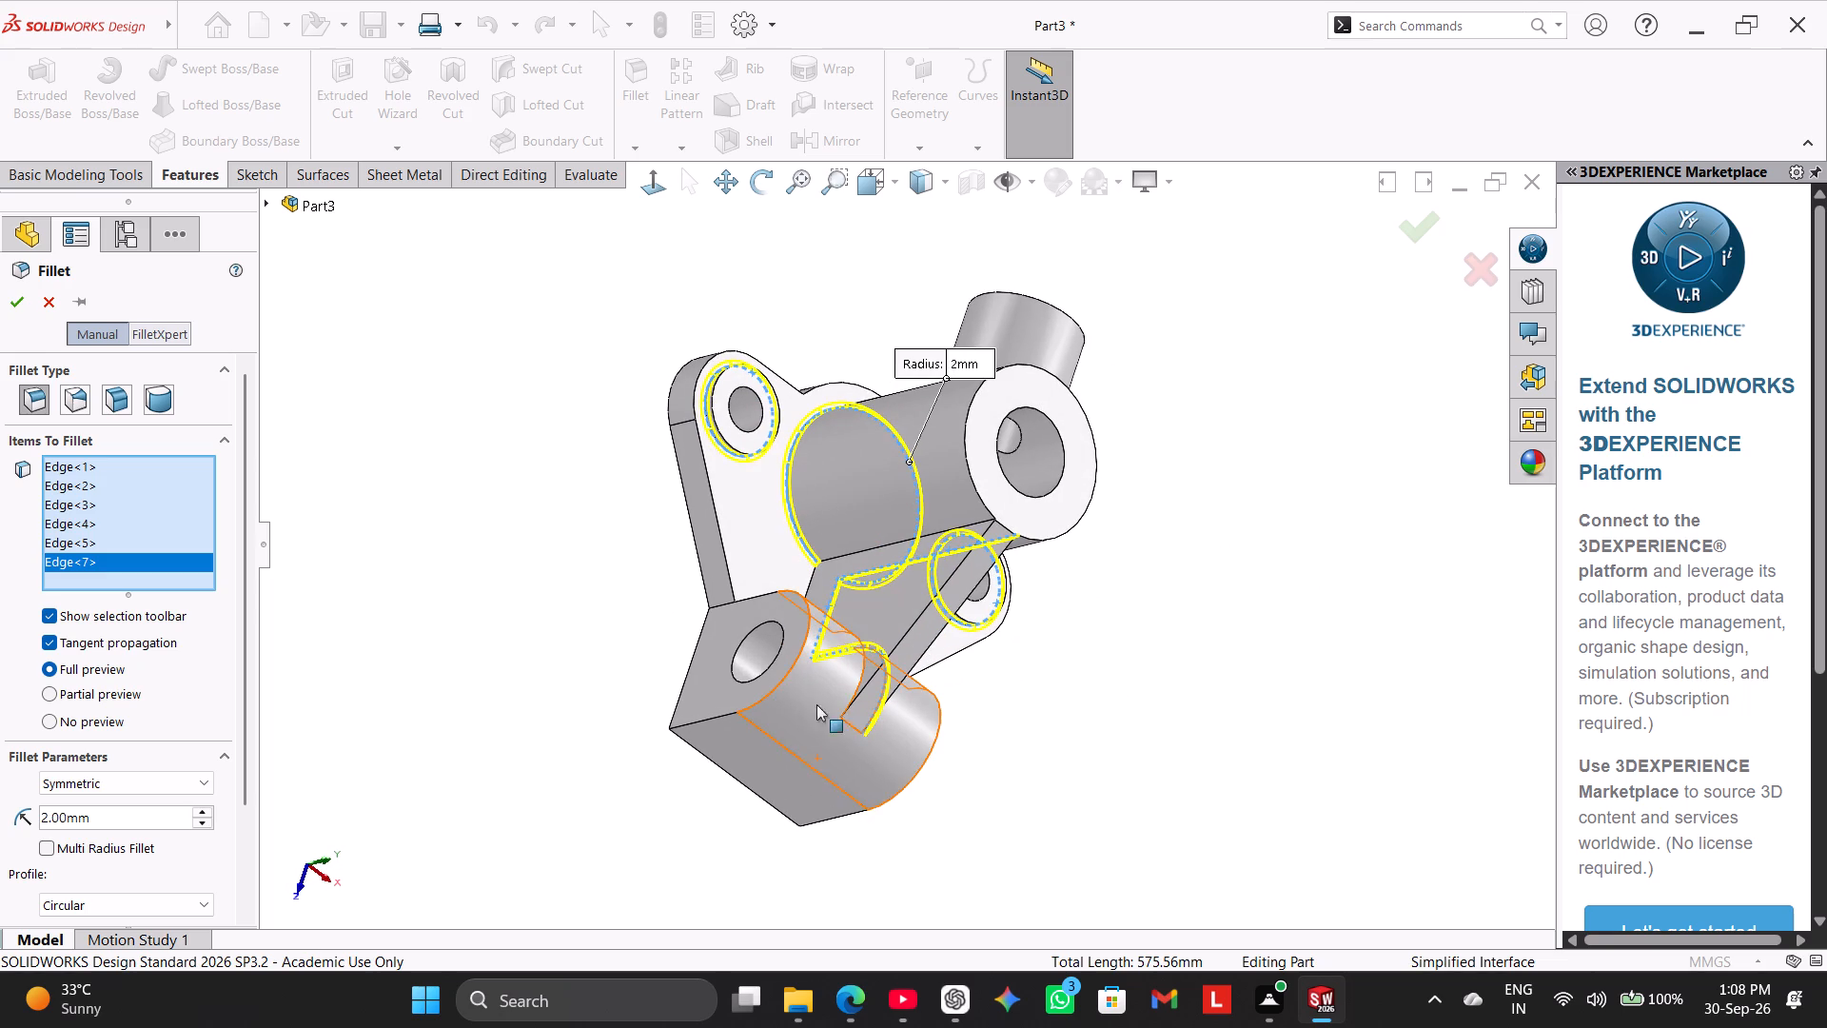
pyautogui.click(859, 551)
pyautogui.moveTo(999, 768); pyautogui.dragTo(947, 817, button='middle')
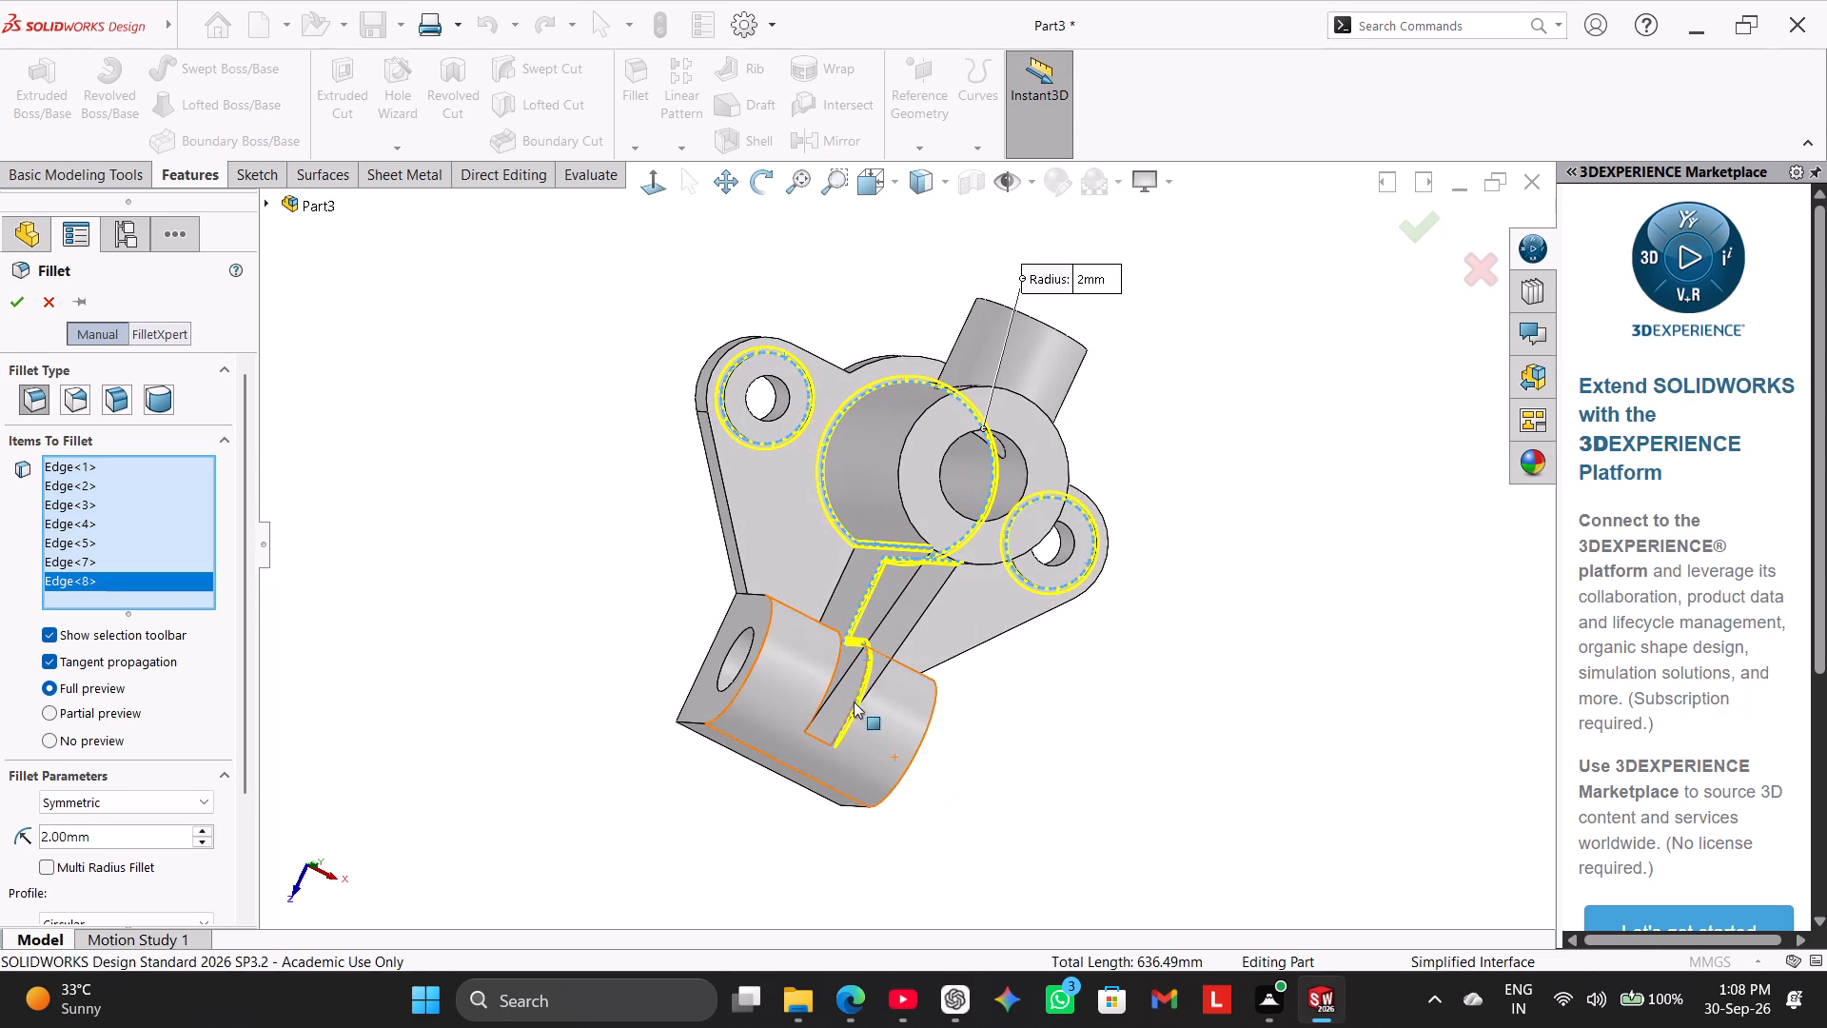
pyautogui.click(827, 601)
pyautogui.click(839, 642)
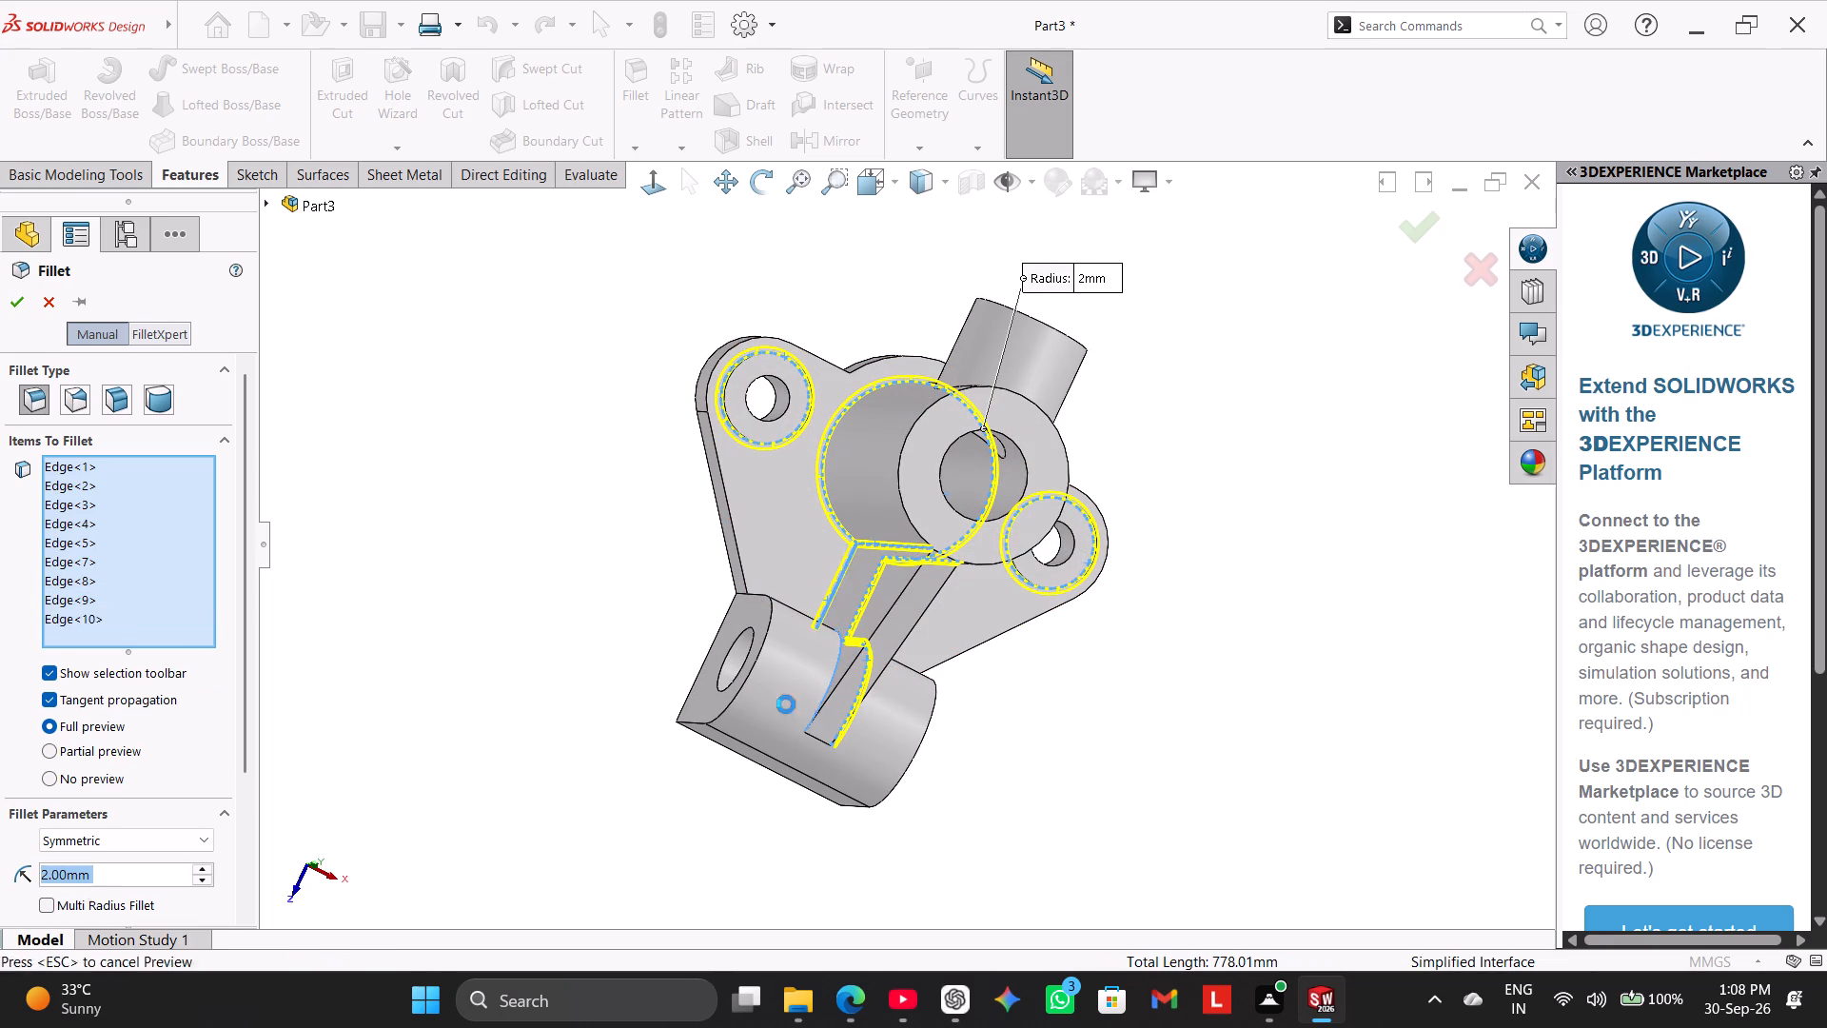
# Add the edge where the side boss meets the cylinder and create the 2 mm fillet.
pyautogui.moveTo(697, 762); pyautogui.dragTo(602, 606, button='middle')
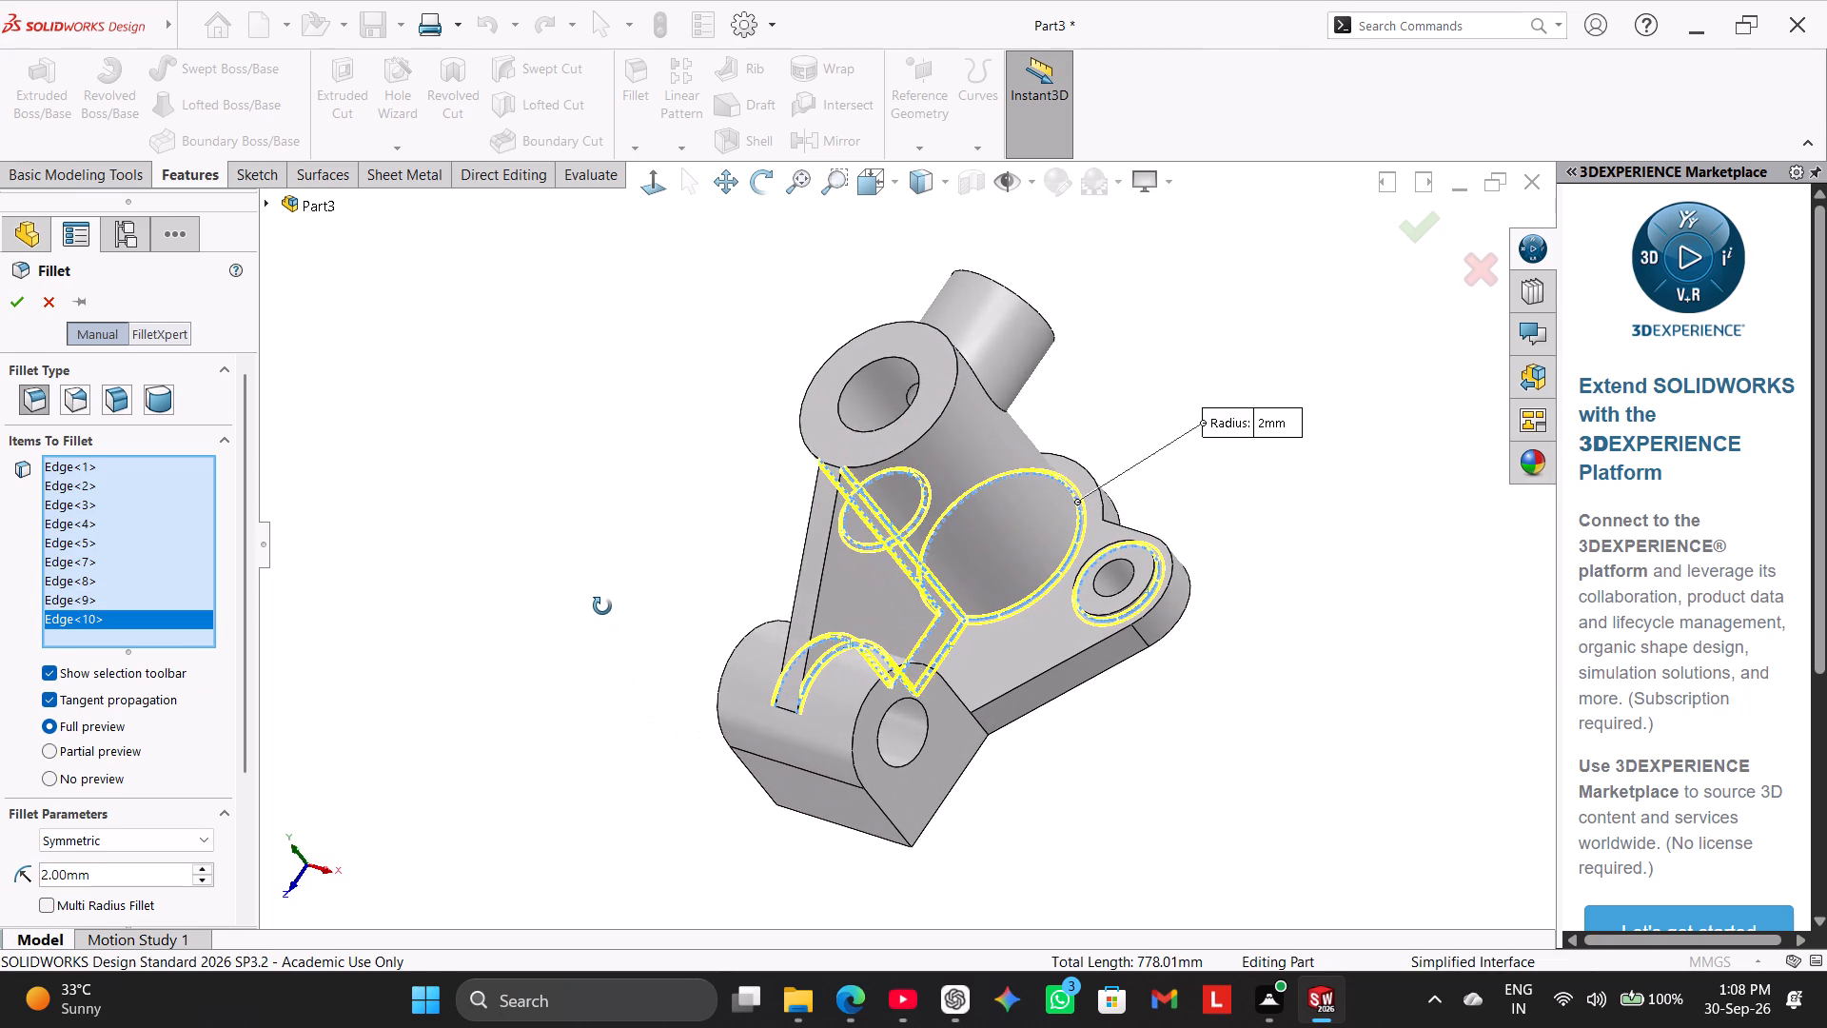
pyautogui.moveTo(602, 606); pyautogui.dragTo(566, 617, button='middle')
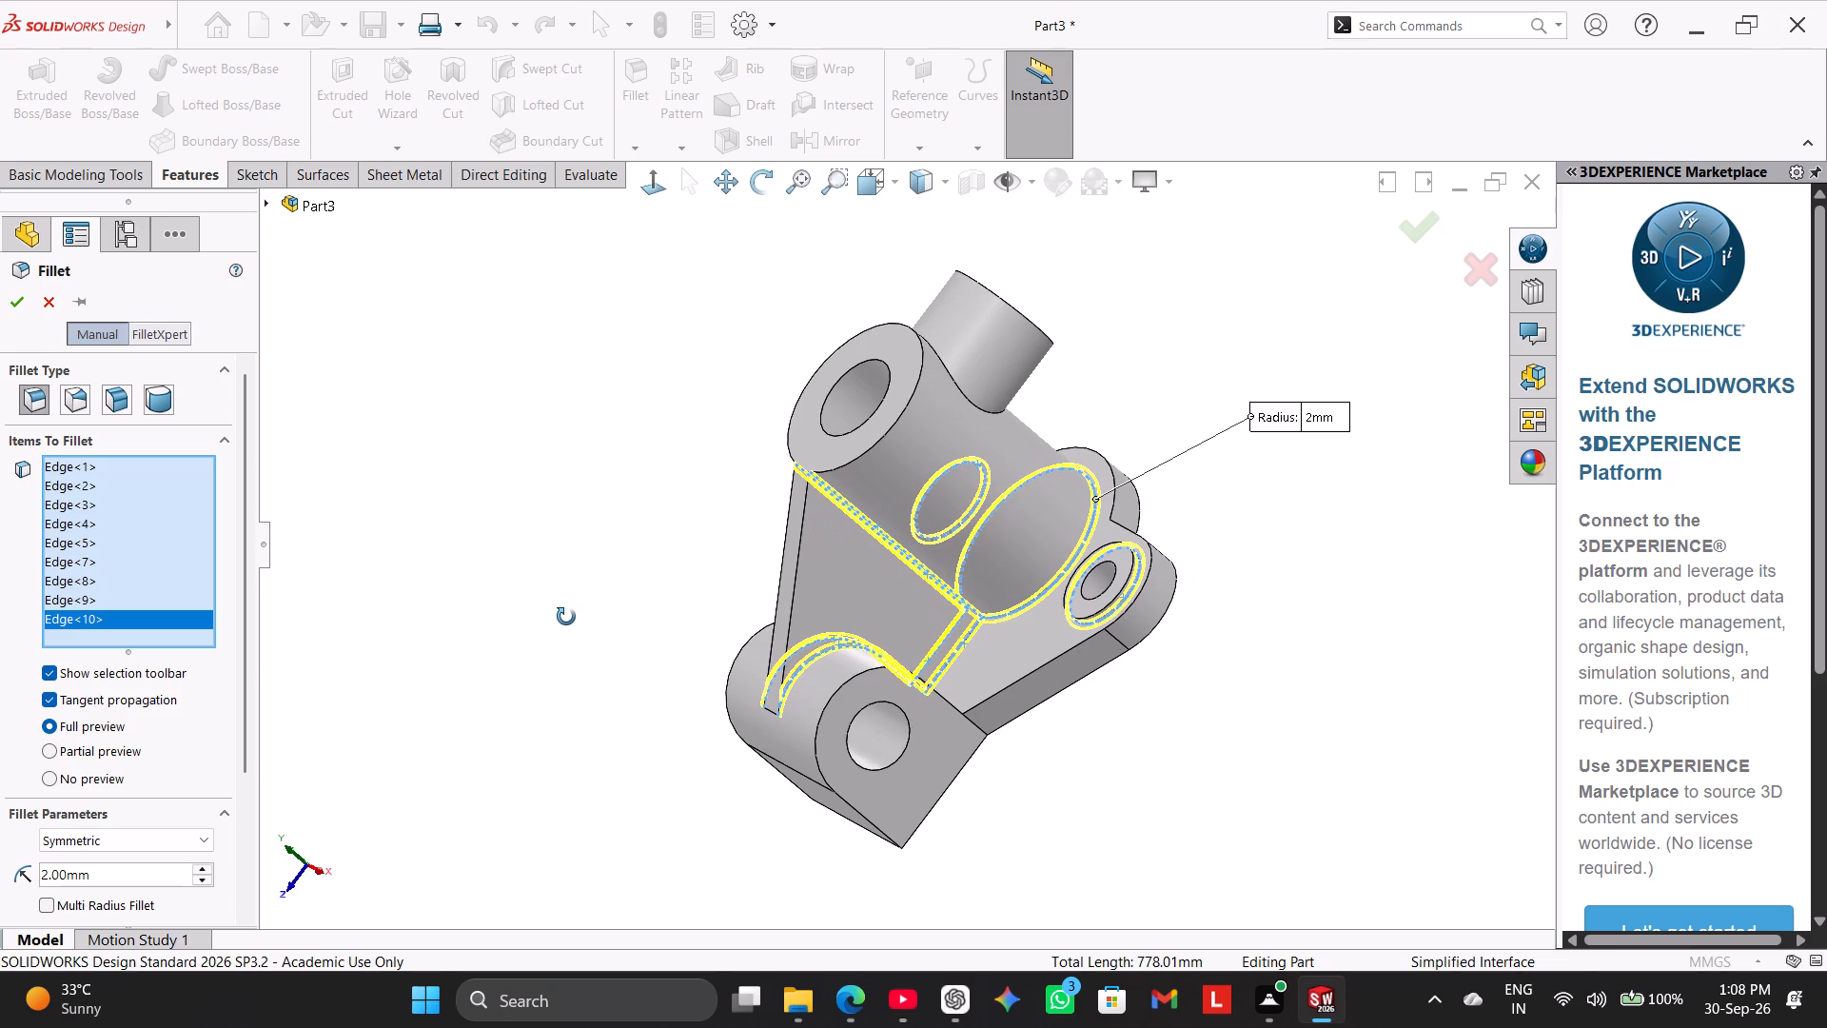
pyautogui.moveTo(566, 617); pyautogui.dragTo(562, 594, button='middle')
pyautogui.moveTo(585, 691); pyautogui.dragTo(515, 611, button='middle')
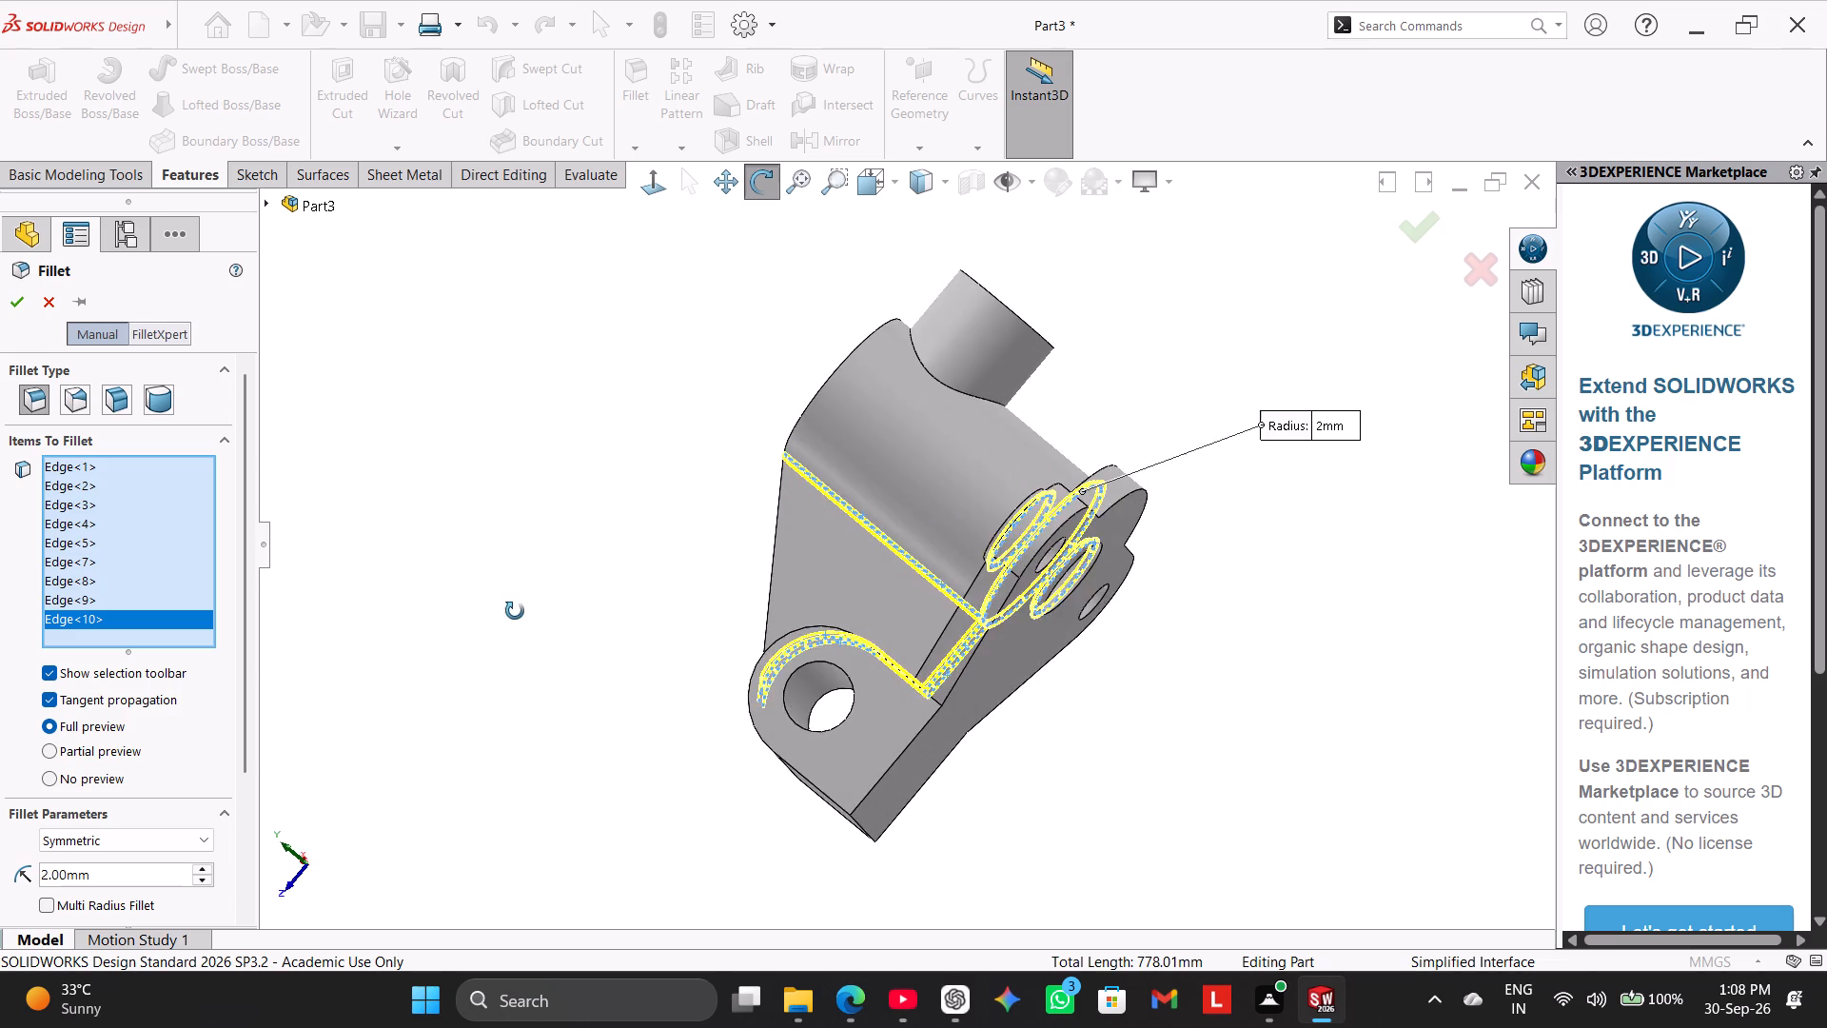
pyautogui.moveTo(515, 611); pyautogui.dragTo(527, 642, button='middle')
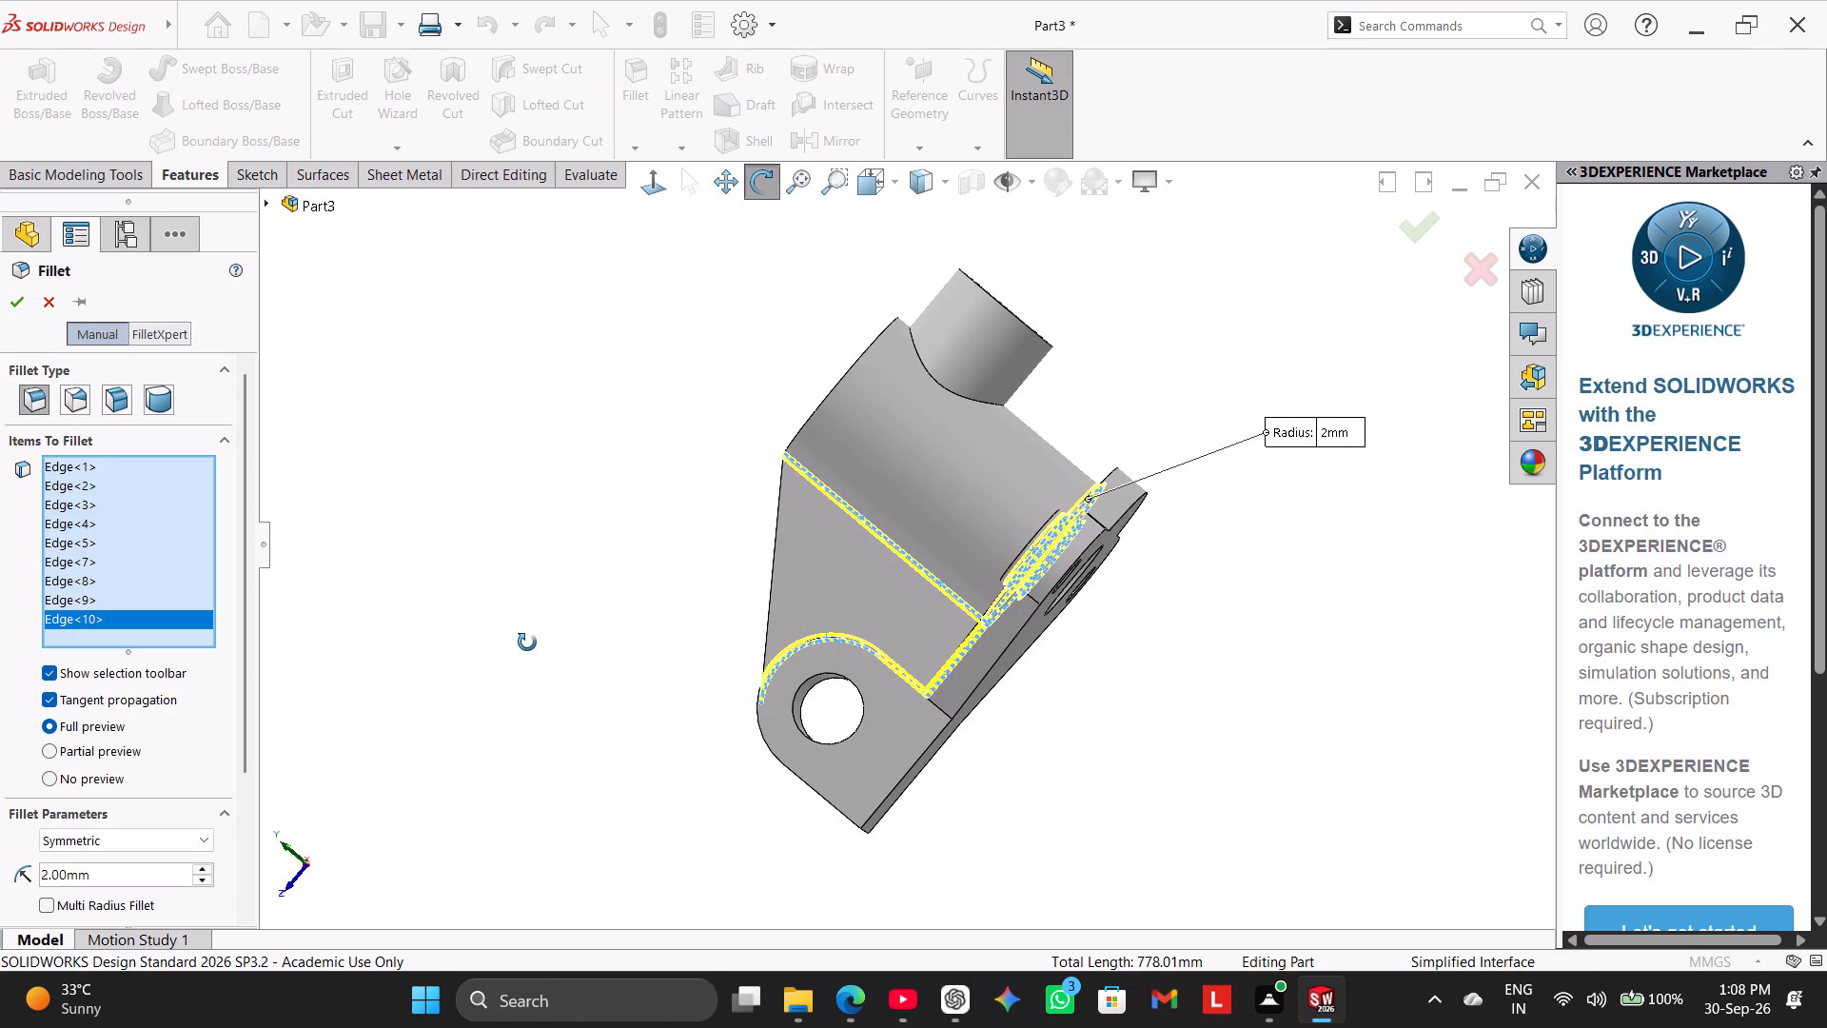
pyautogui.moveTo(527, 642); pyautogui.dragTo(527, 658, button='middle')
pyautogui.click(951, 396)
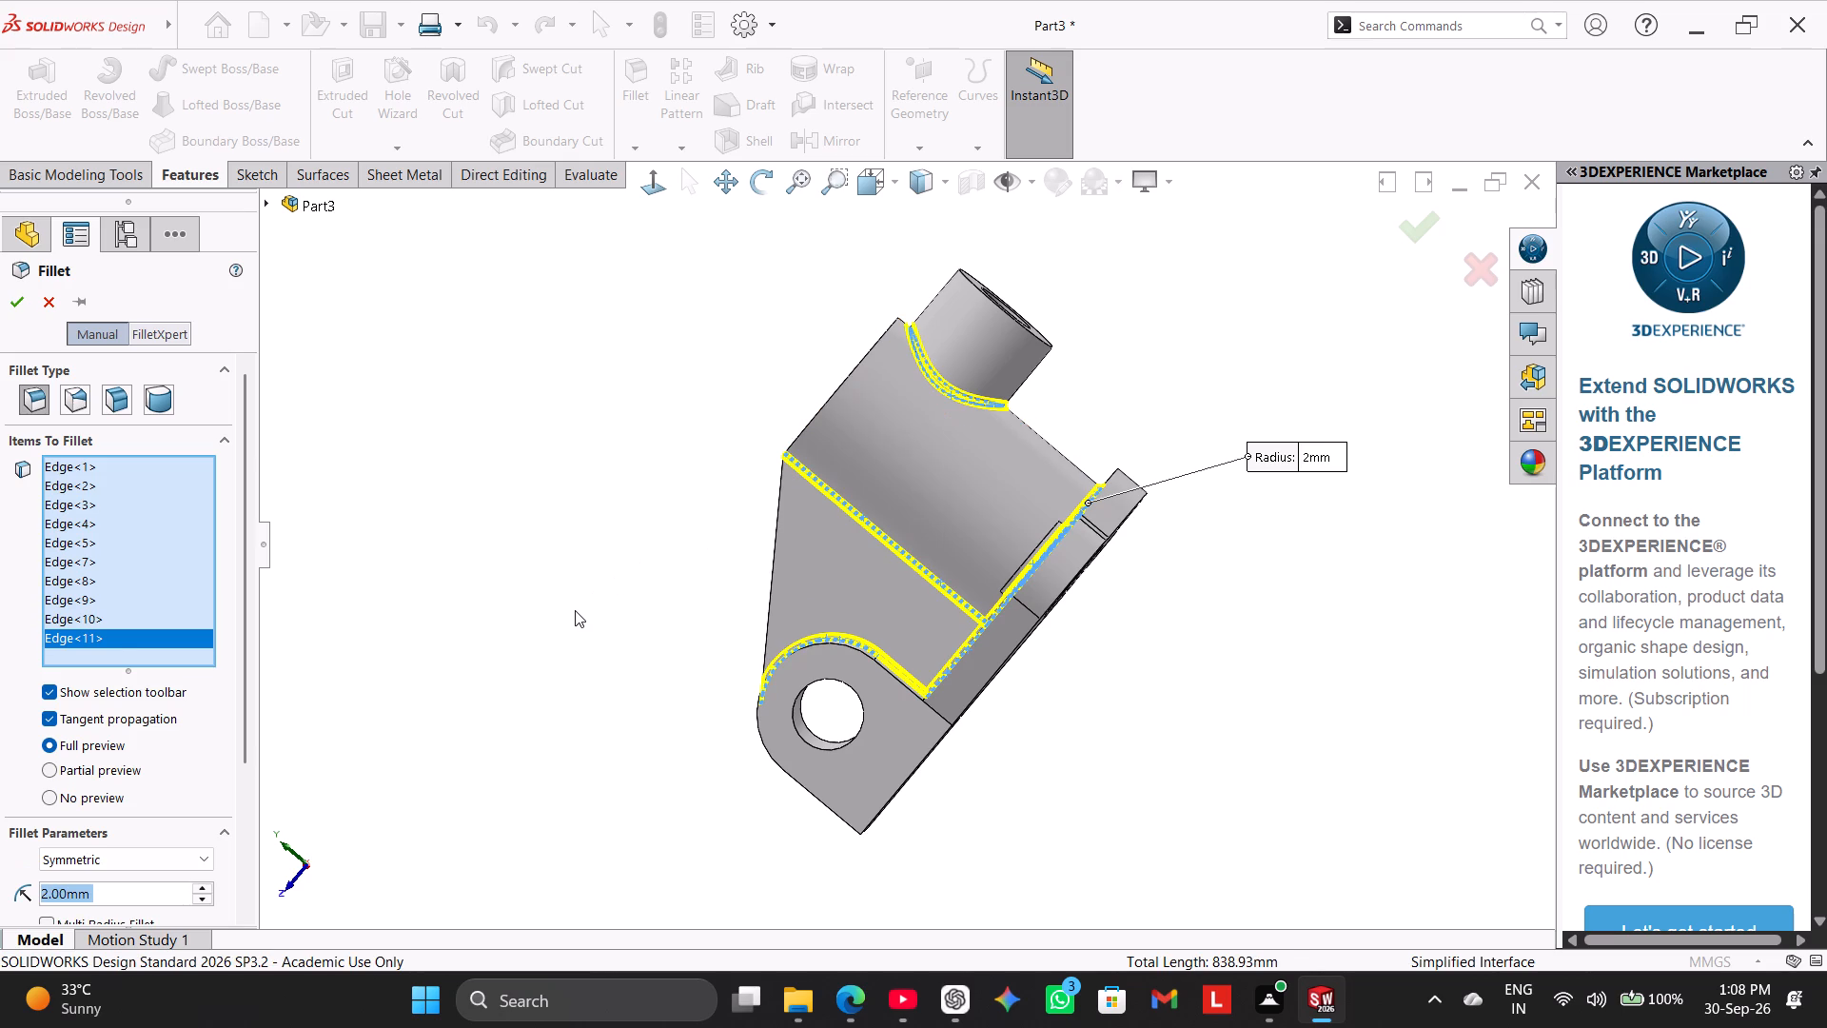
pyautogui.moveTo(575, 610); pyautogui.dragTo(599, 602, button='middle')
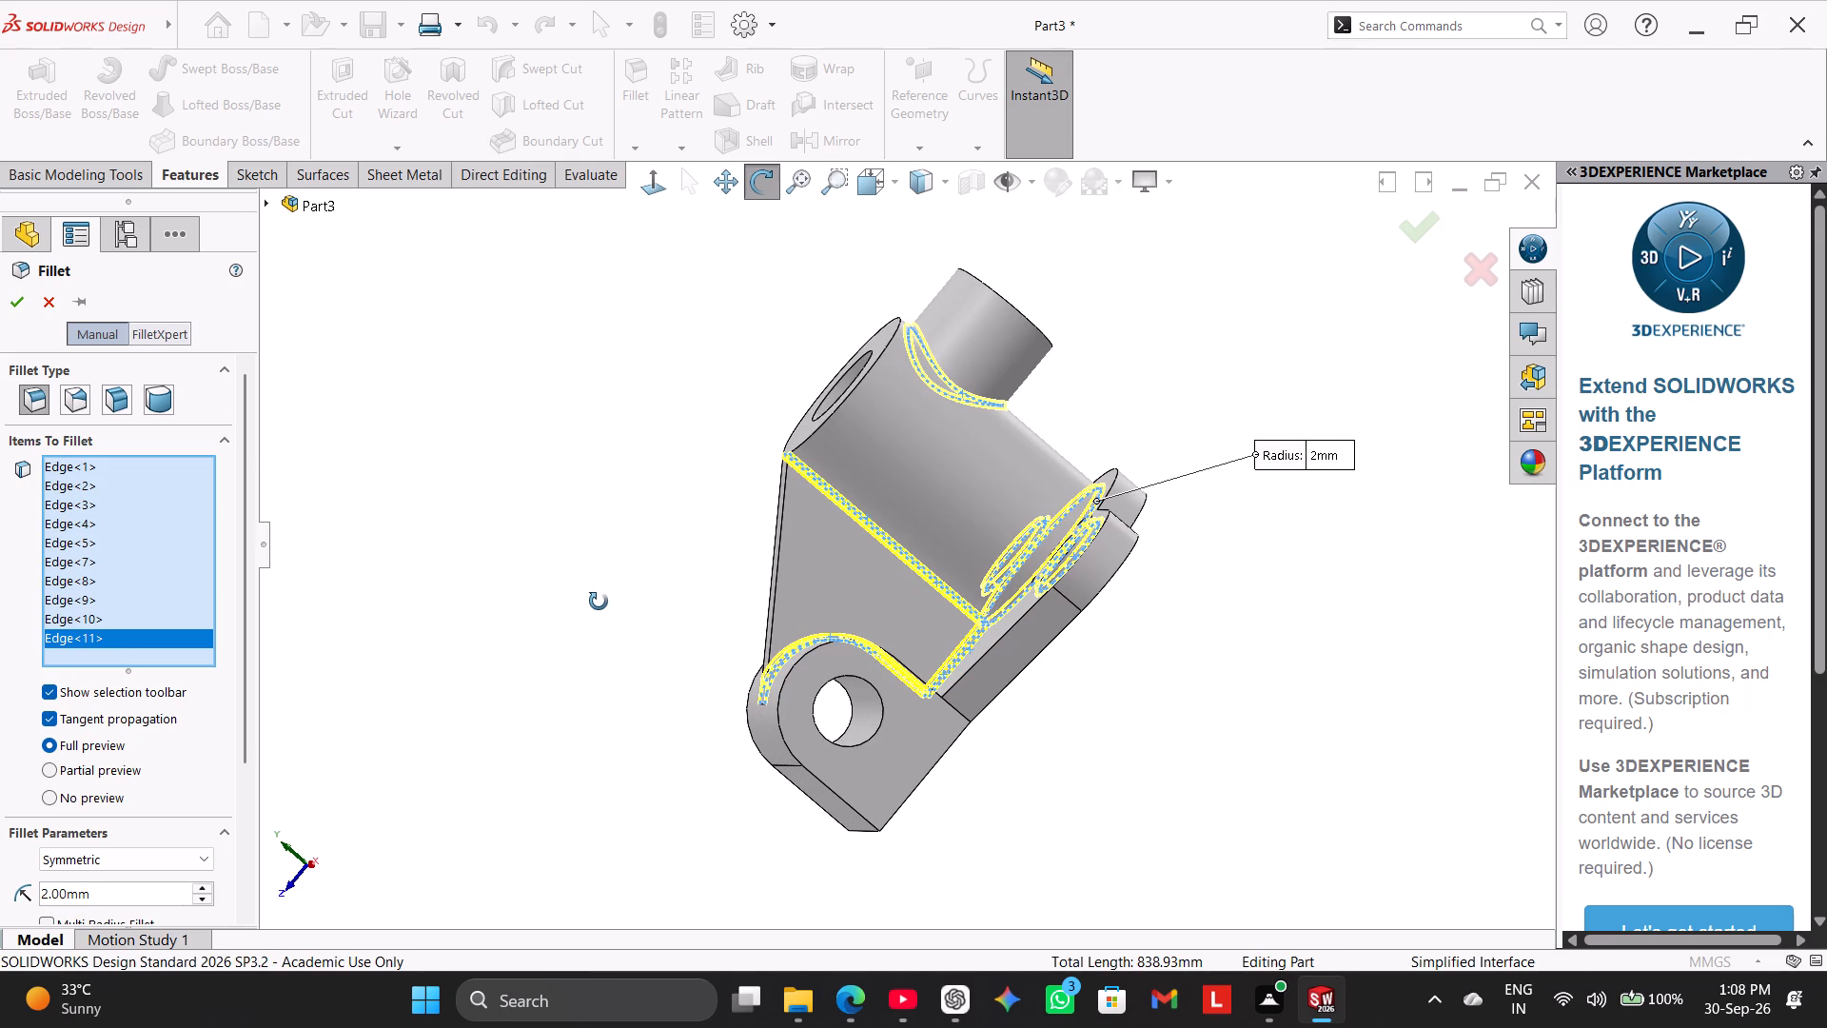
pyautogui.moveTo(599, 602); pyautogui.dragTo(611, 616, button='middle')
pyautogui.click(21, 307)
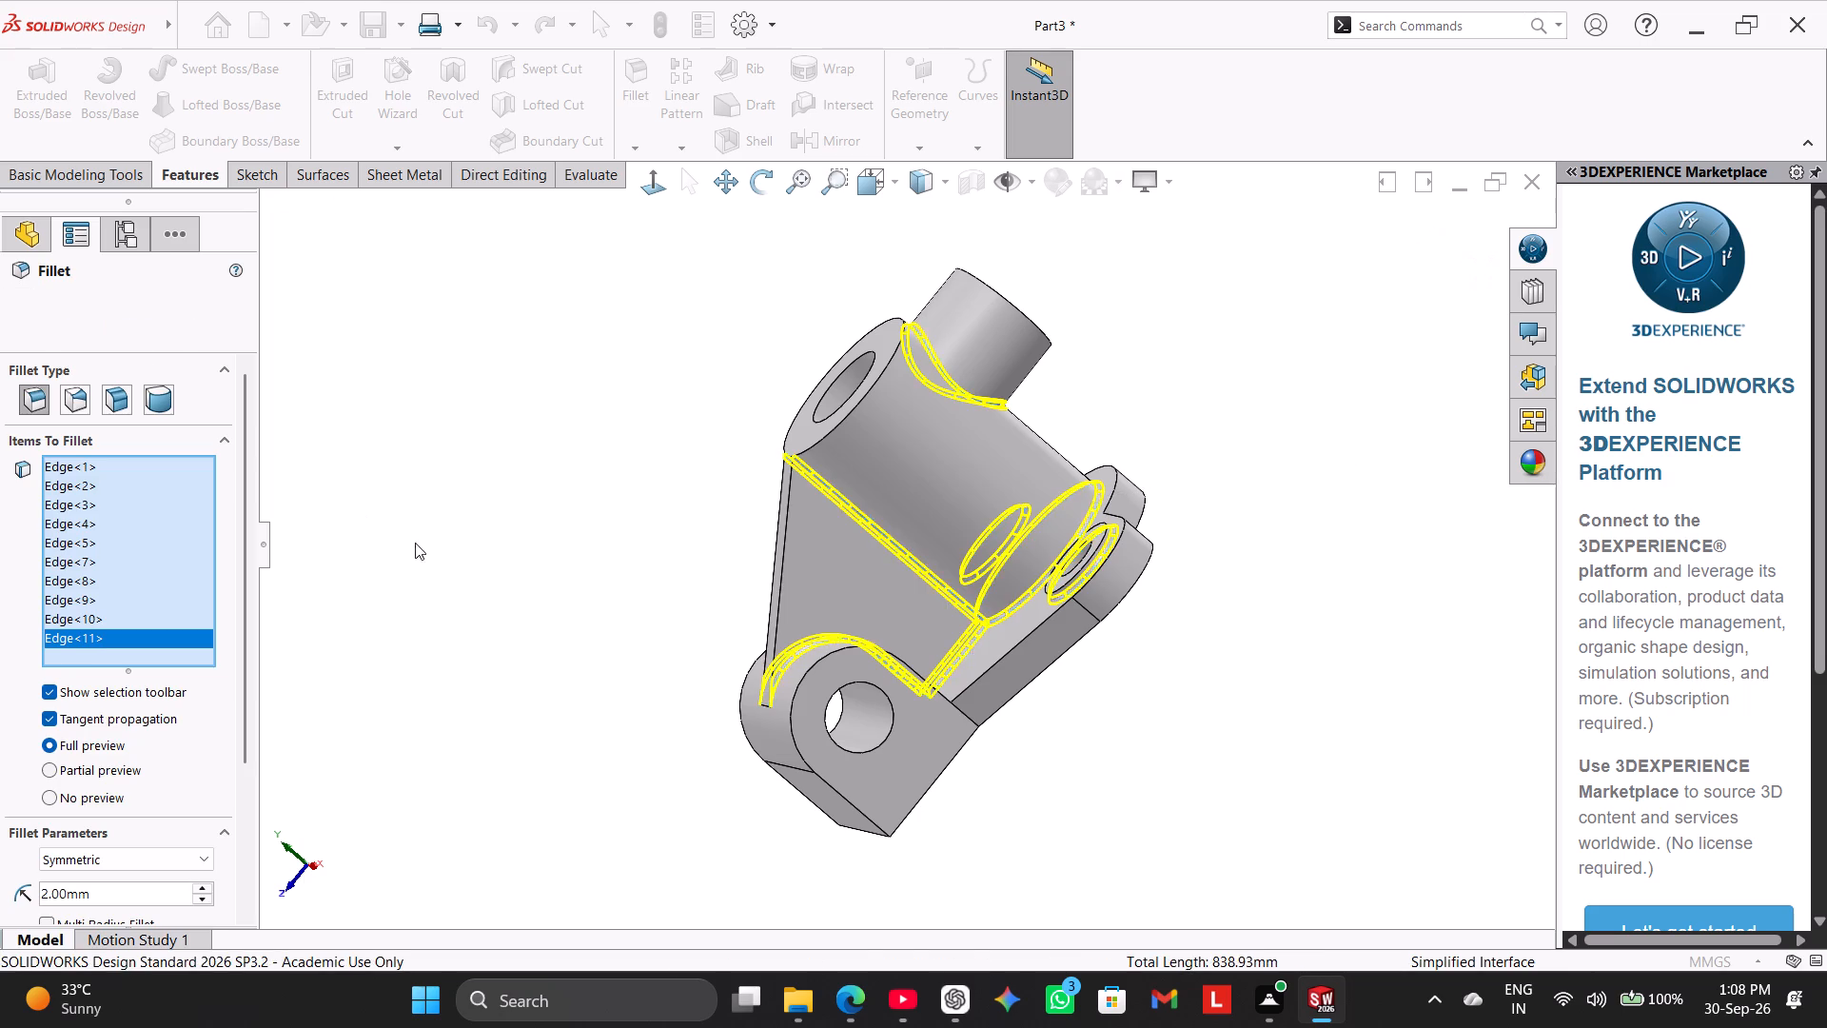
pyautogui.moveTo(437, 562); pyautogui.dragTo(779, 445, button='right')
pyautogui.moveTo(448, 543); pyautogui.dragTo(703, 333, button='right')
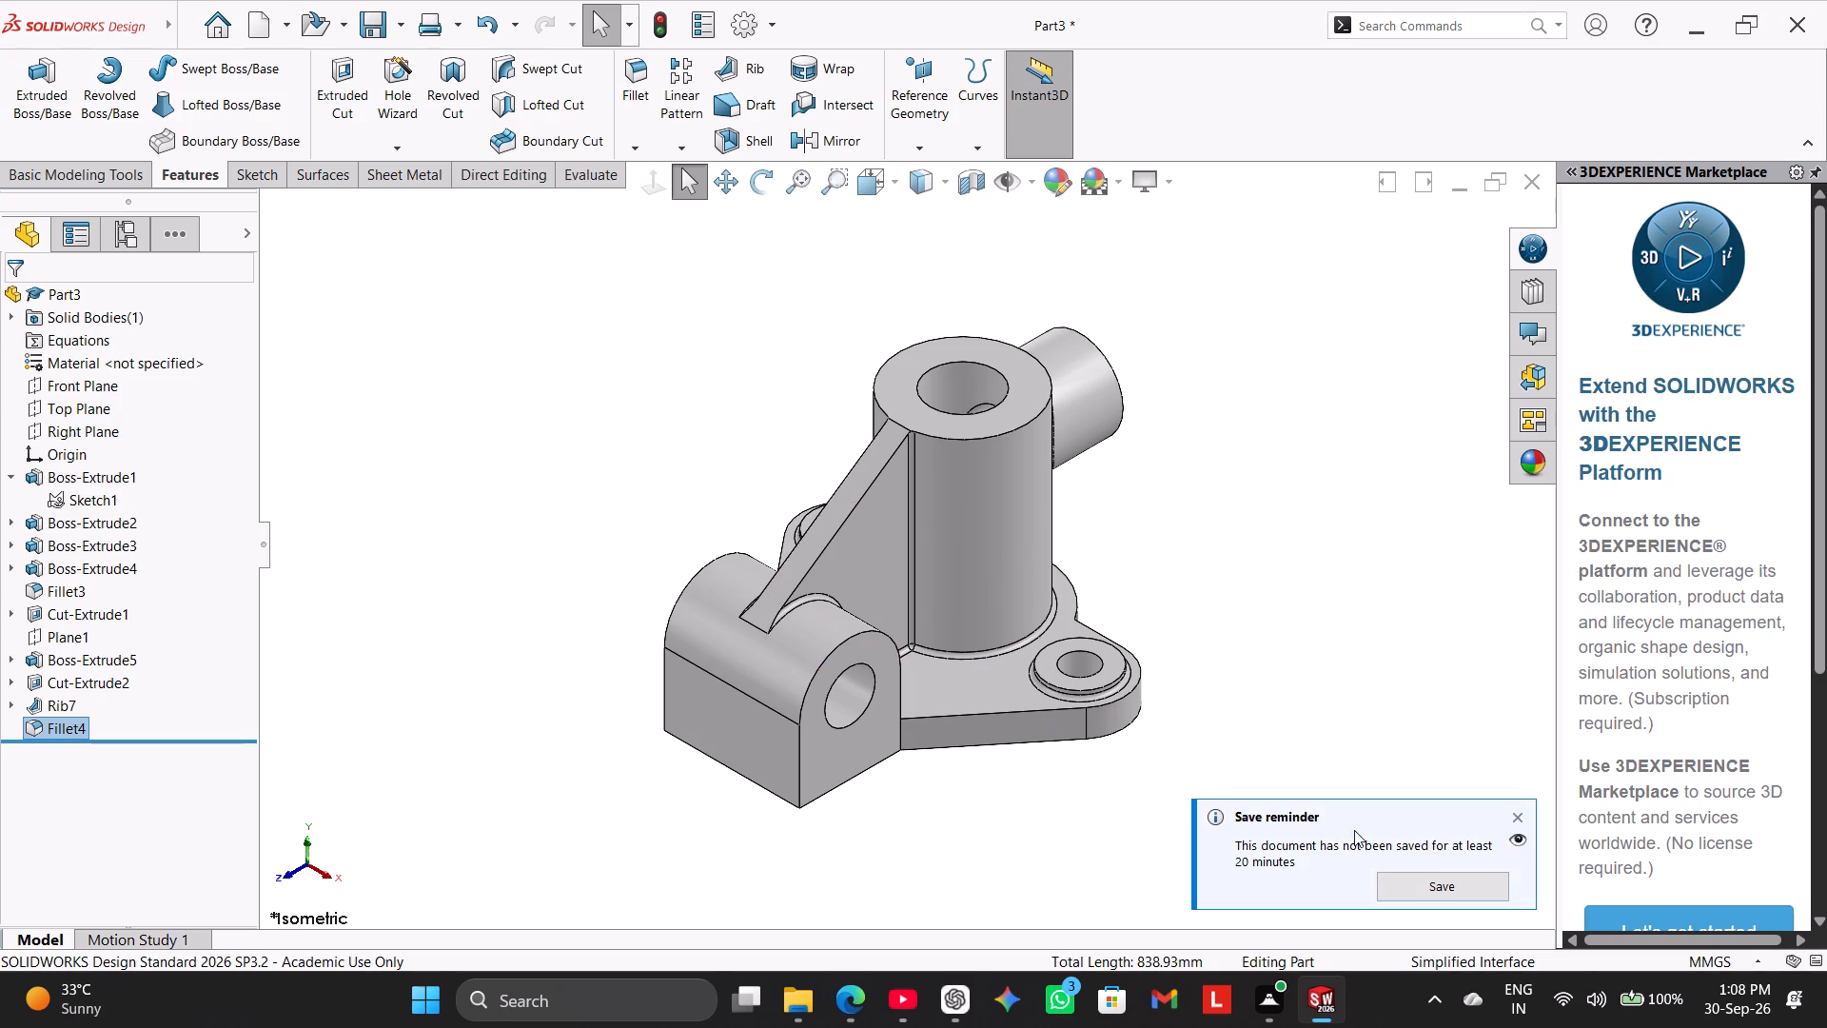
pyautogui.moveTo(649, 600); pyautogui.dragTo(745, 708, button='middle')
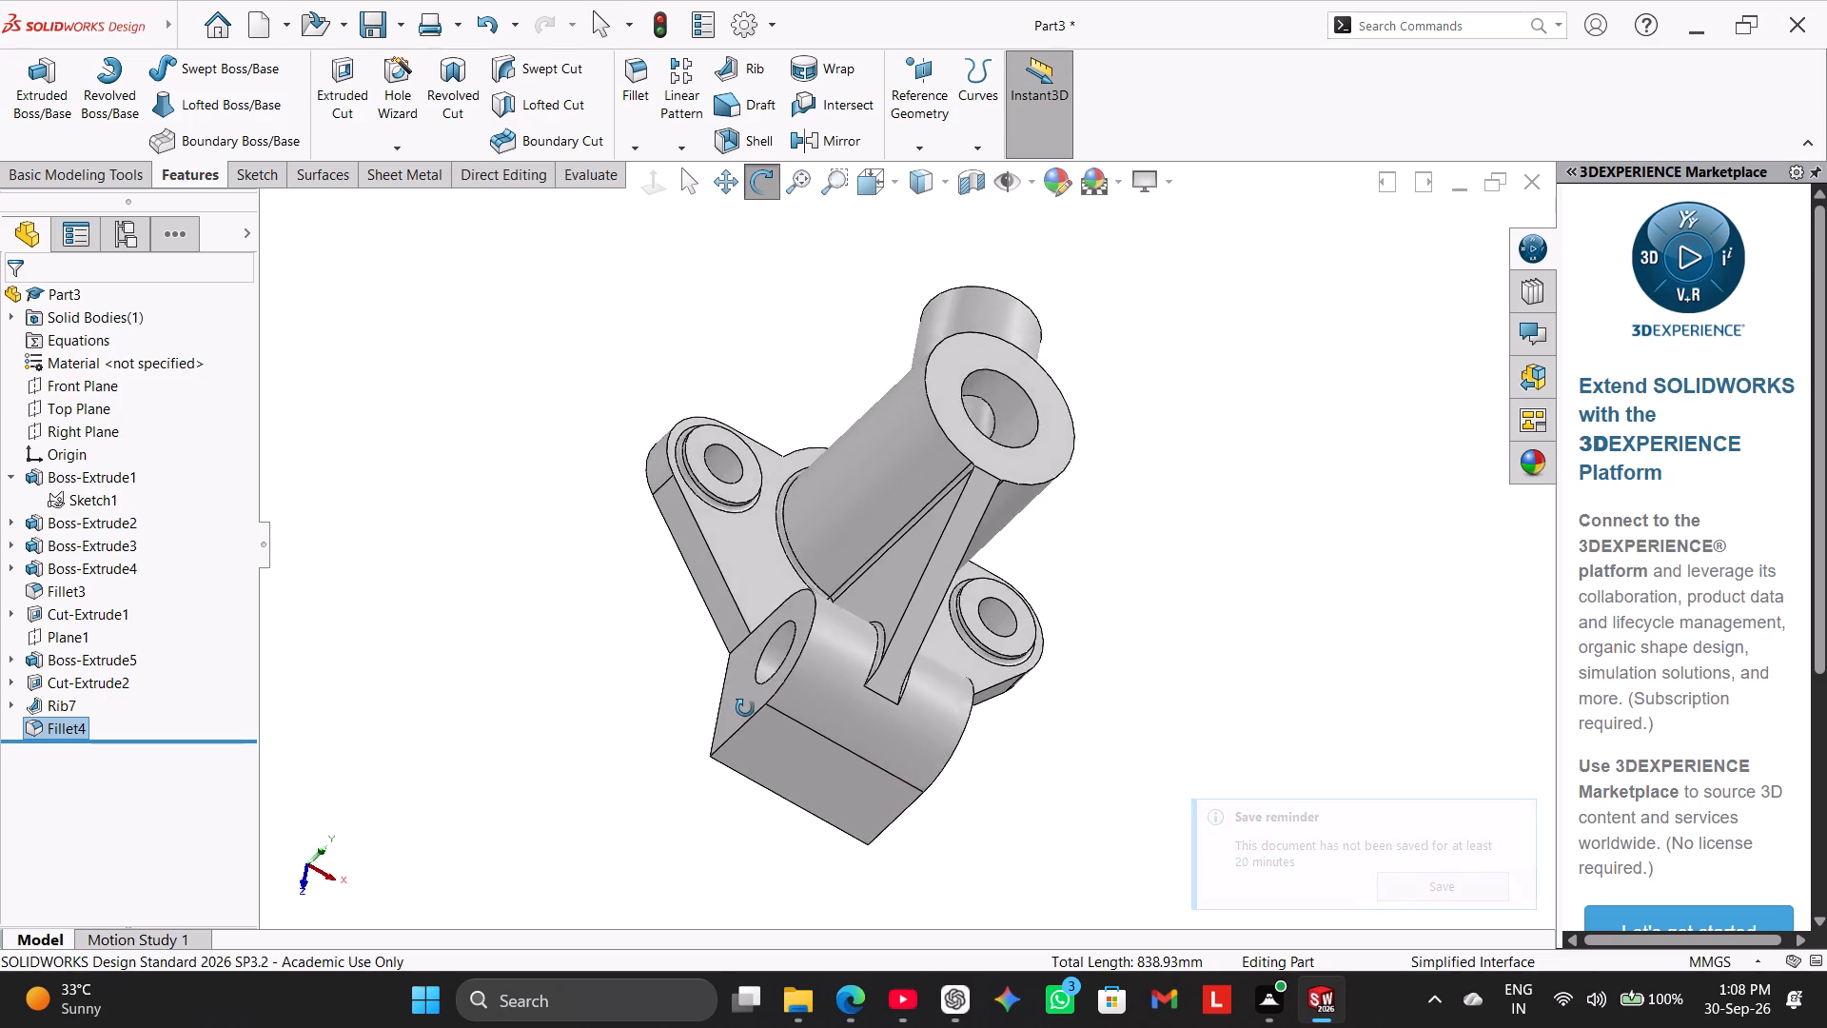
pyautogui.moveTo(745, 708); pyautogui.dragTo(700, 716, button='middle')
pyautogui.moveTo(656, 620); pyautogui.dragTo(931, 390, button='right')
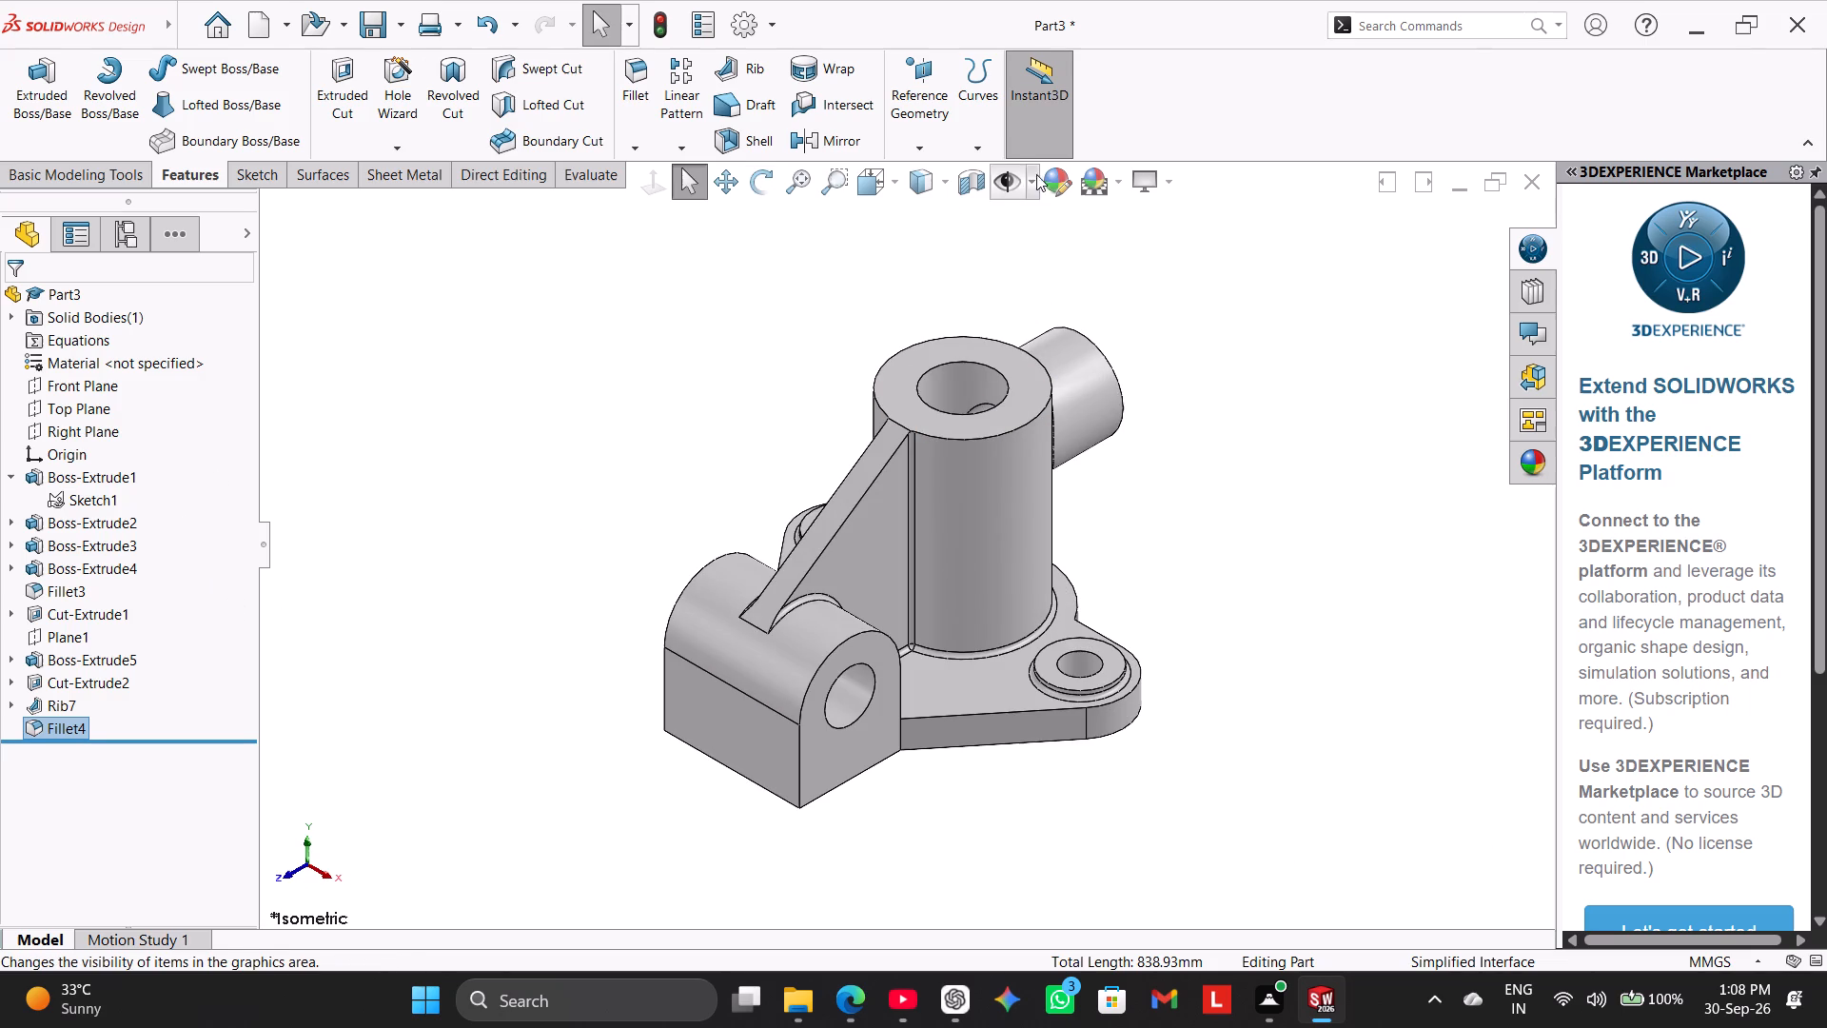
# Apply a light orange appearance with RGB 252, 188, 132 to the whole part, including the new fillet.
pyautogui.click(1052, 183)
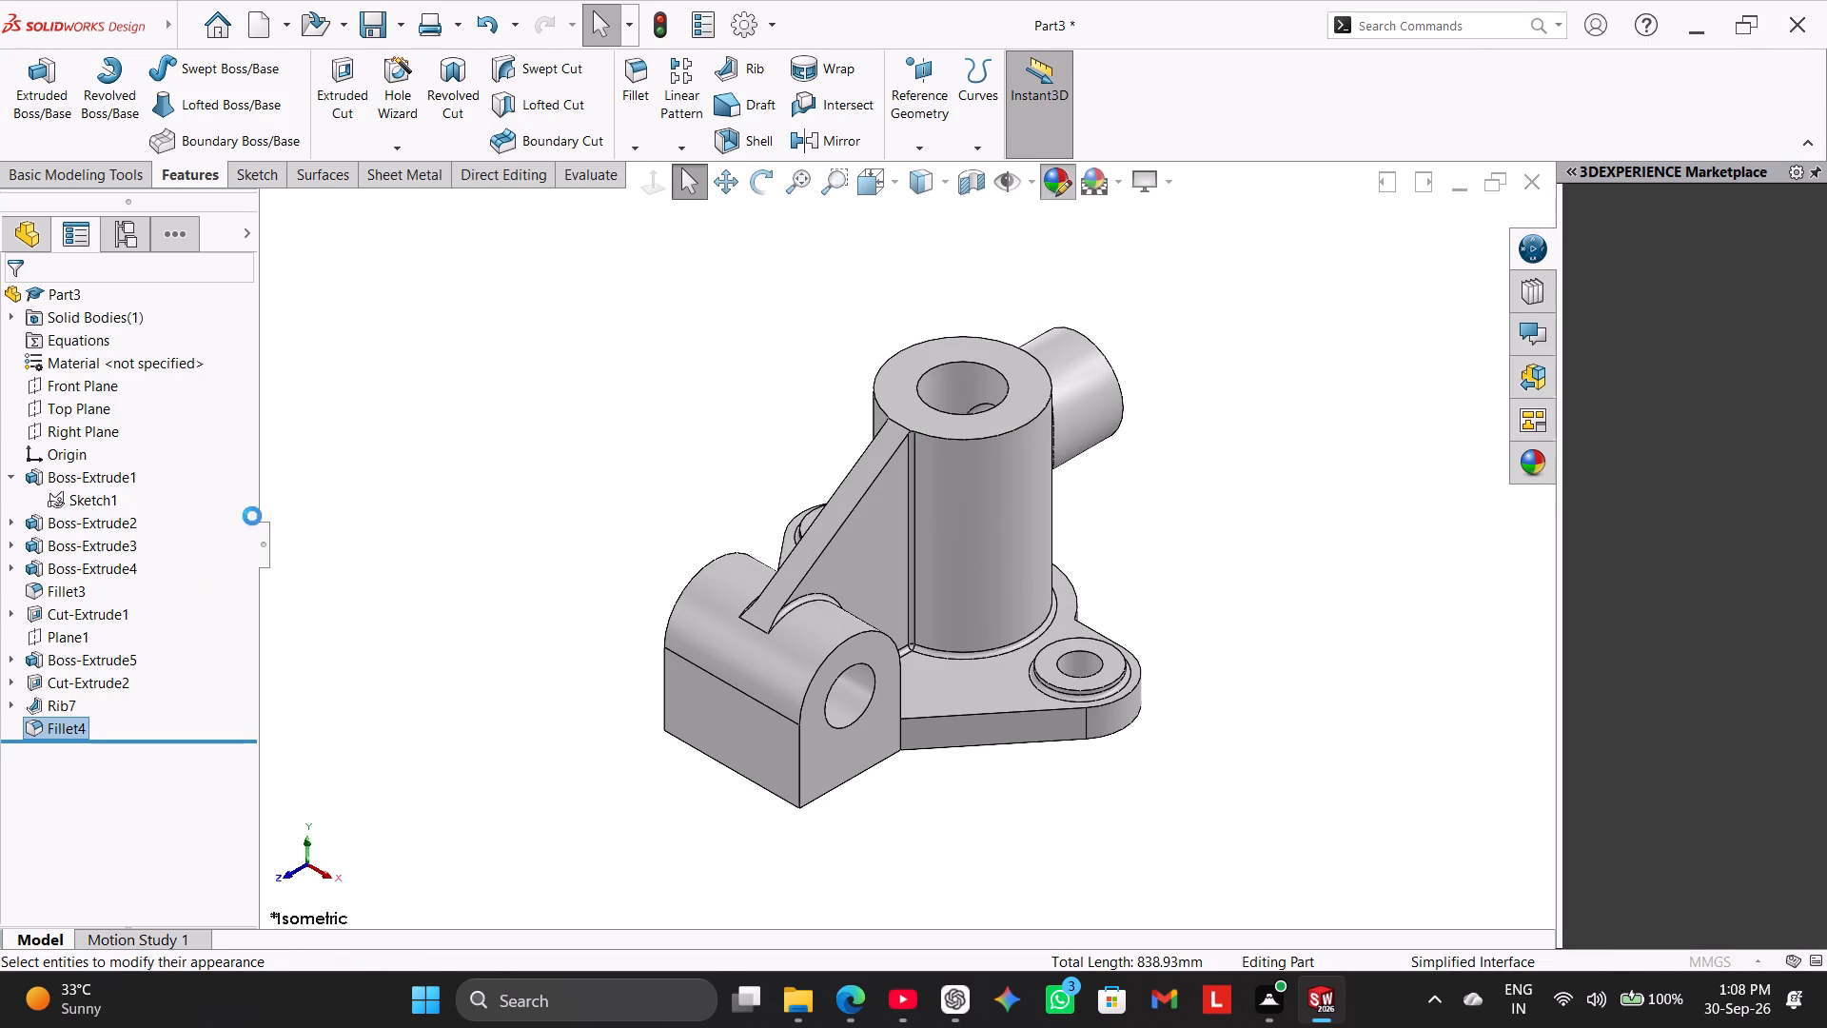
pyautogui.moveTo(246, 524); pyautogui.dragTo(244, 540)
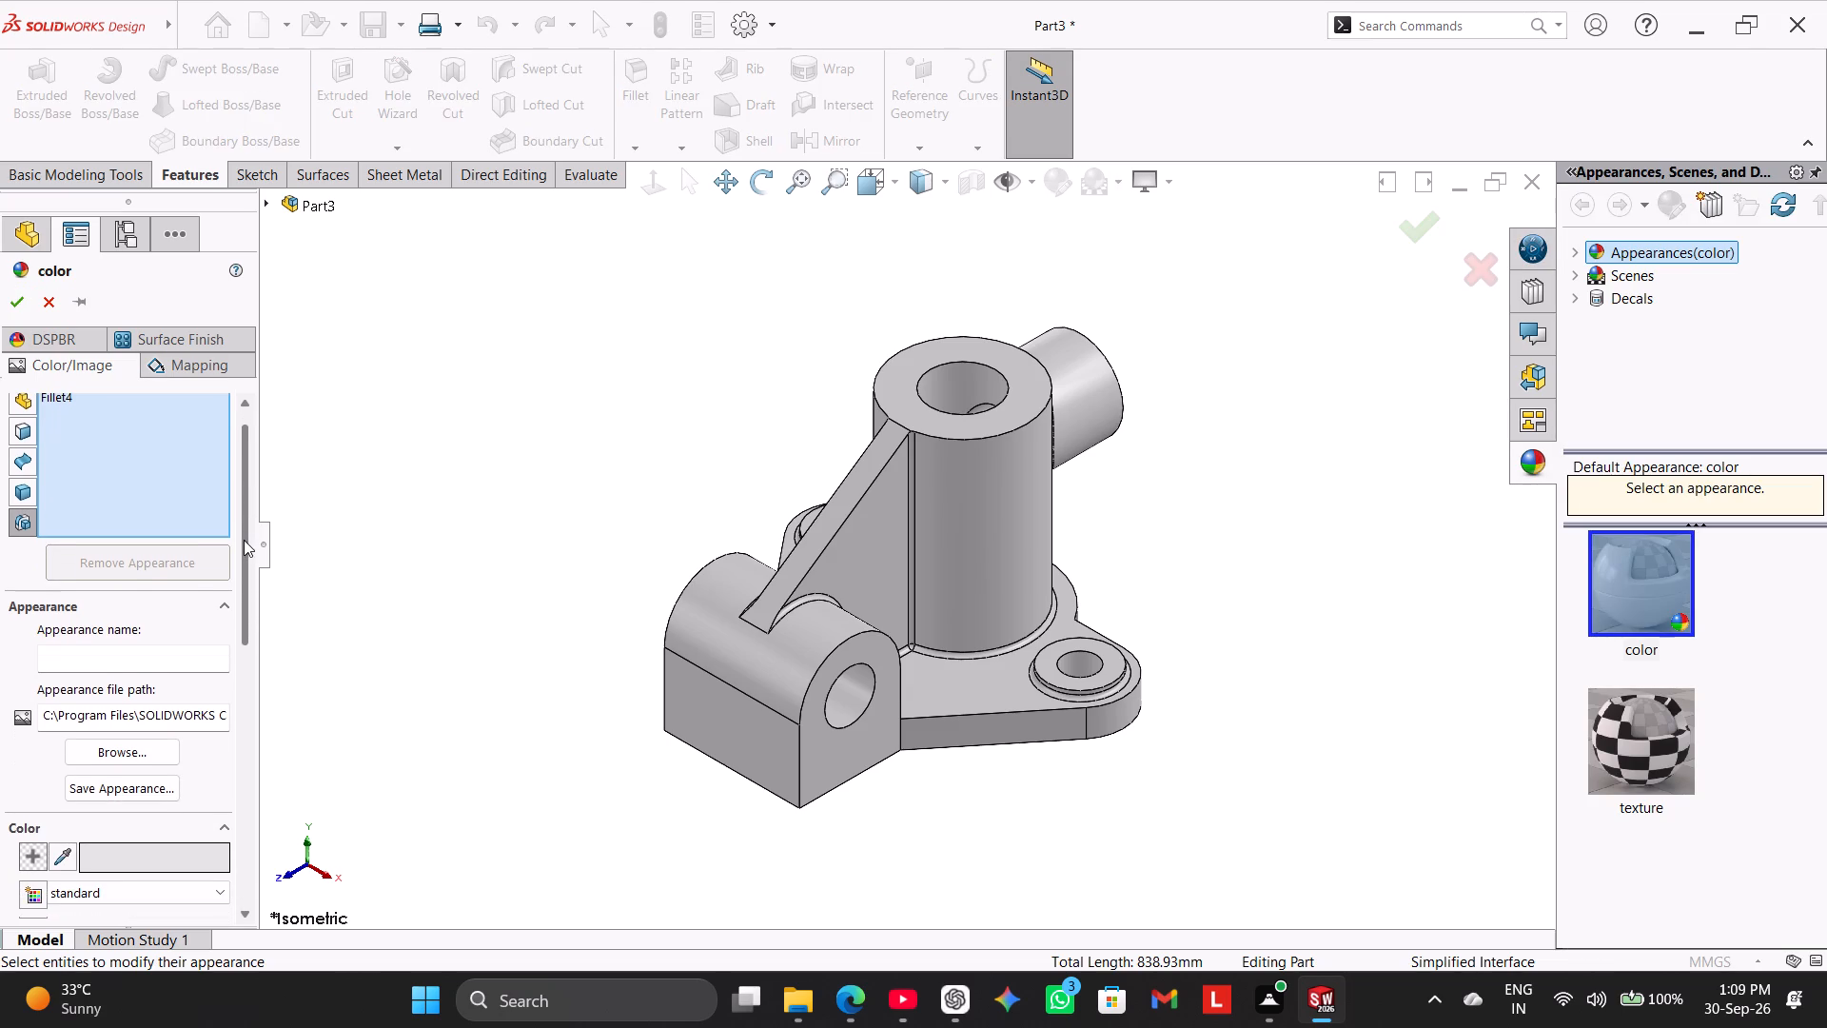
pyautogui.moveTo(244, 540); pyautogui.dragTo(247, 608)
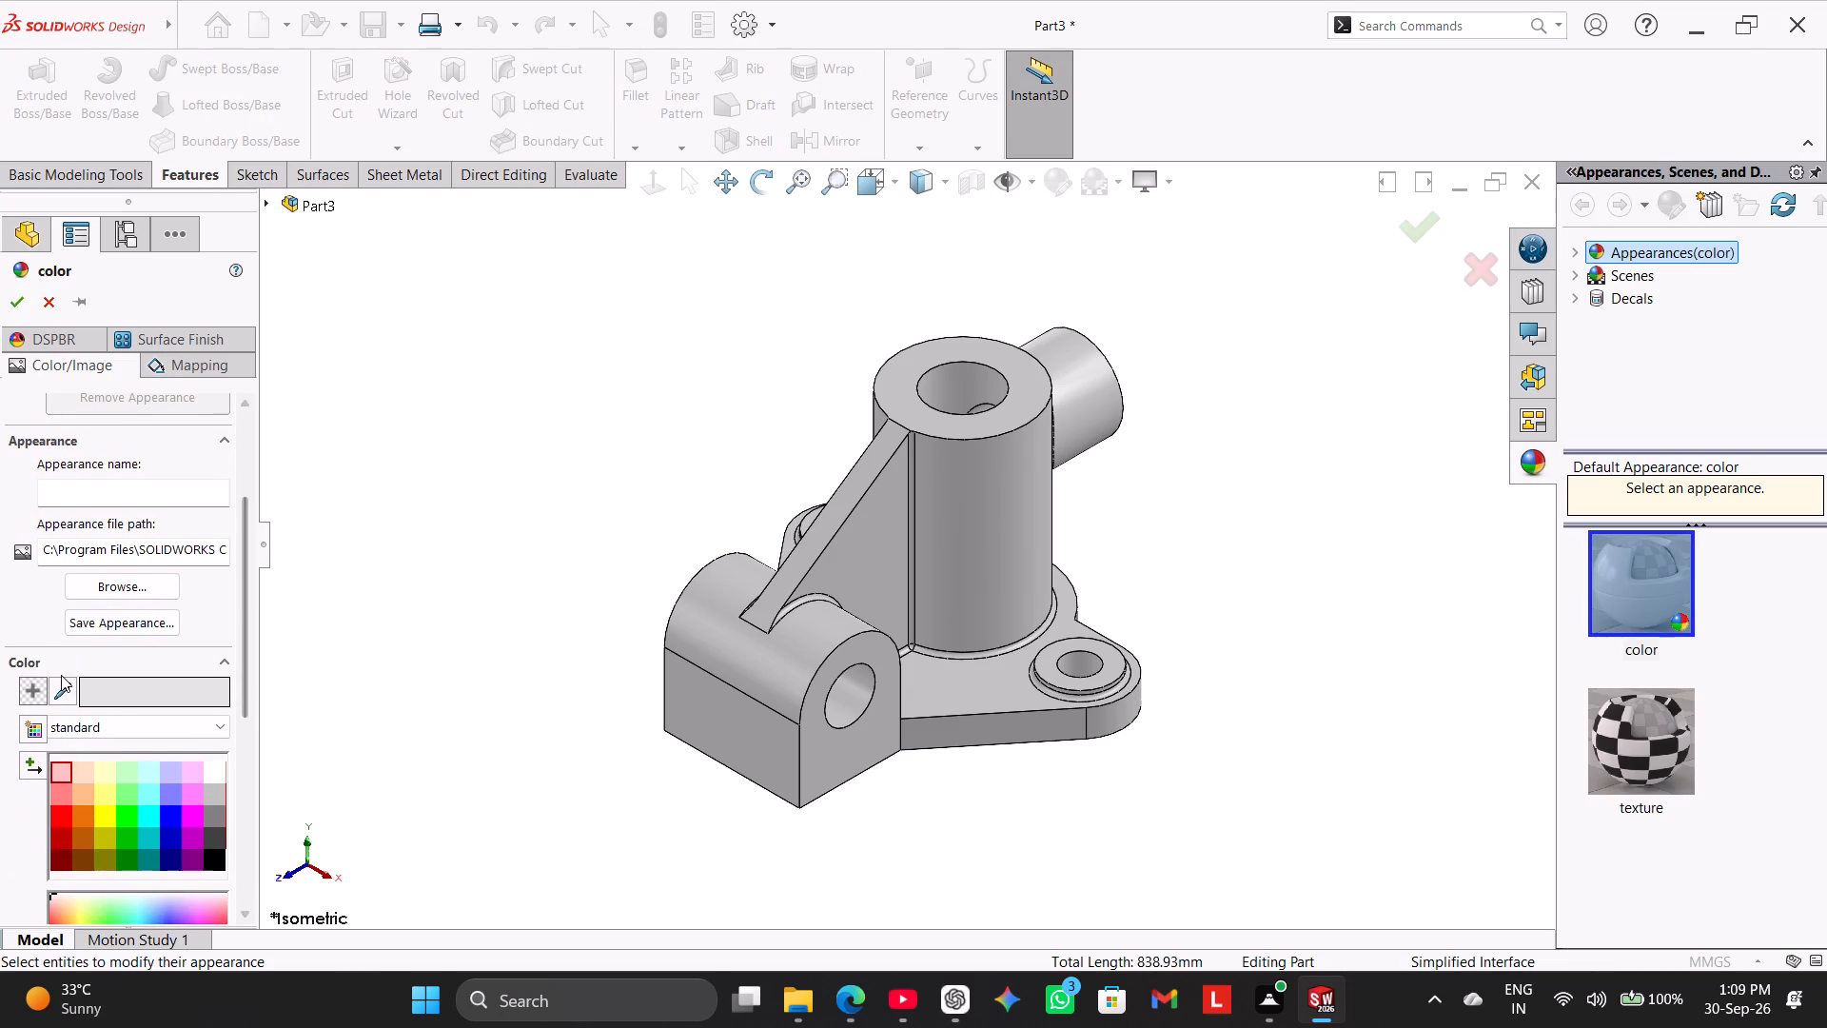
pyautogui.click(86, 766)
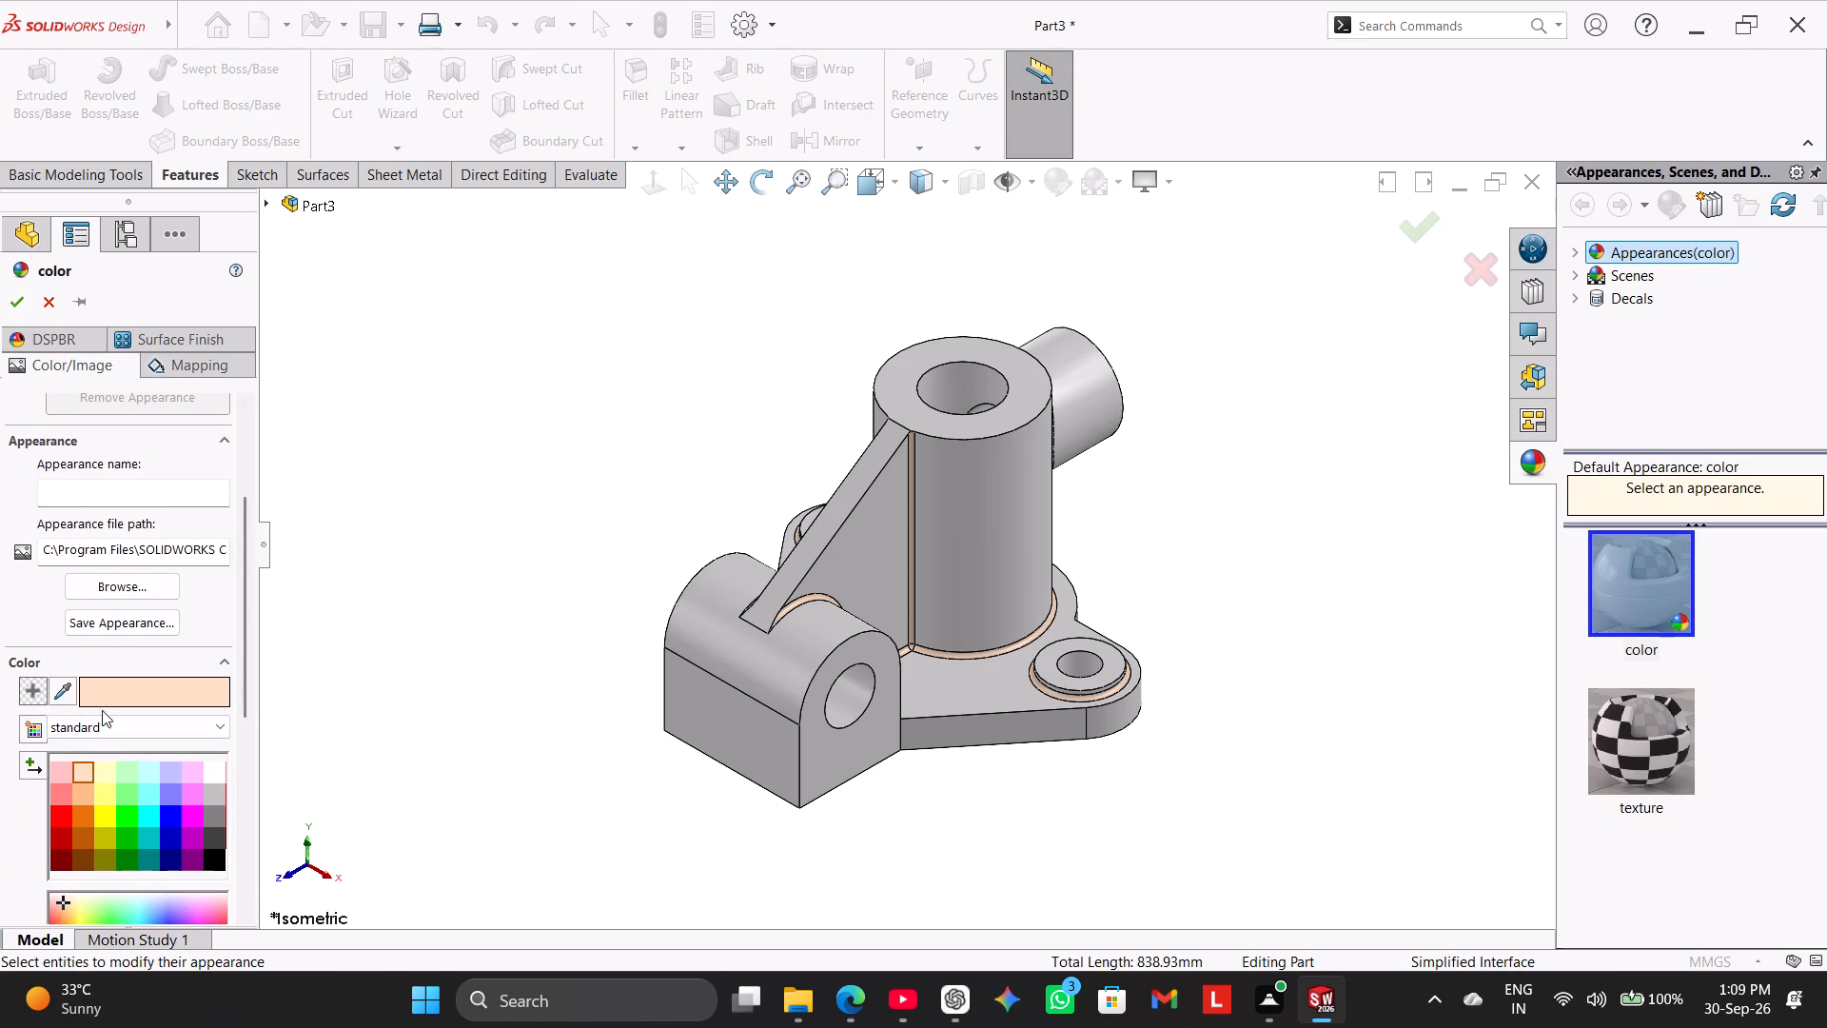
pyautogui.moveTo(238, 541); pyautogui.dragTo(301, 344)
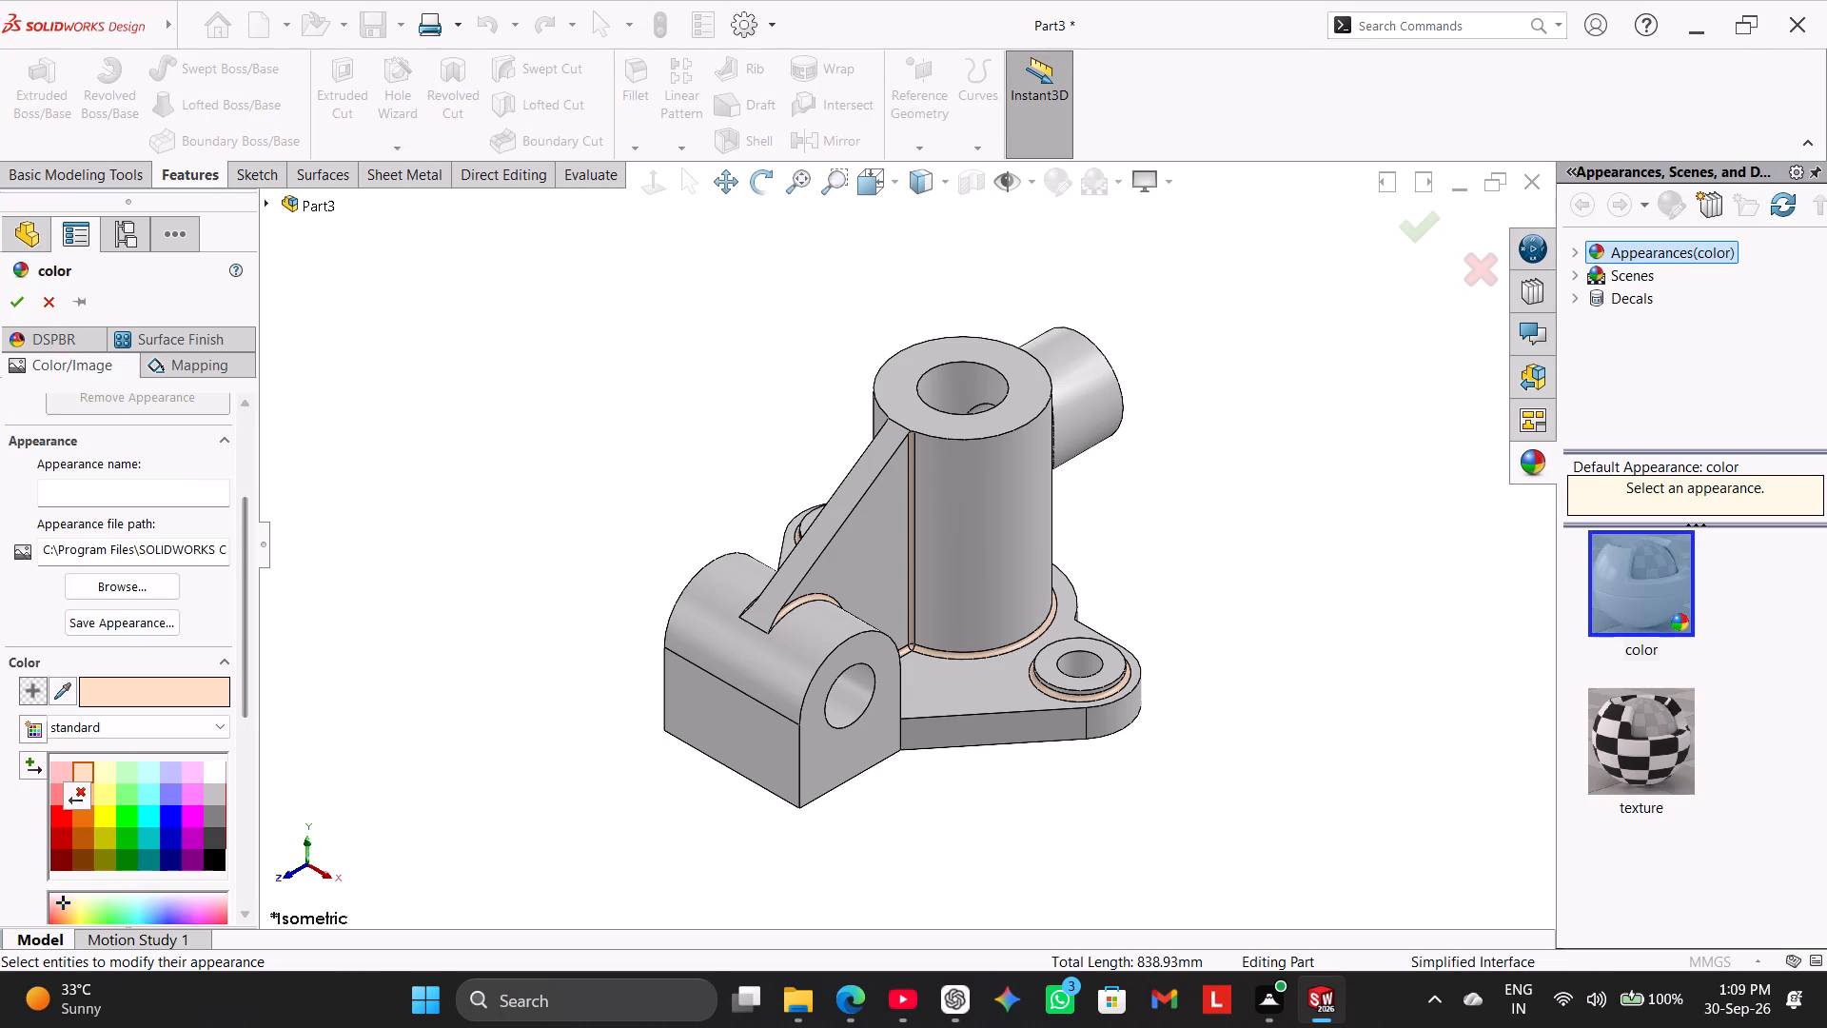
pyautogui.moveTo(237, 521); pyautogui.dragTo(280, 377)
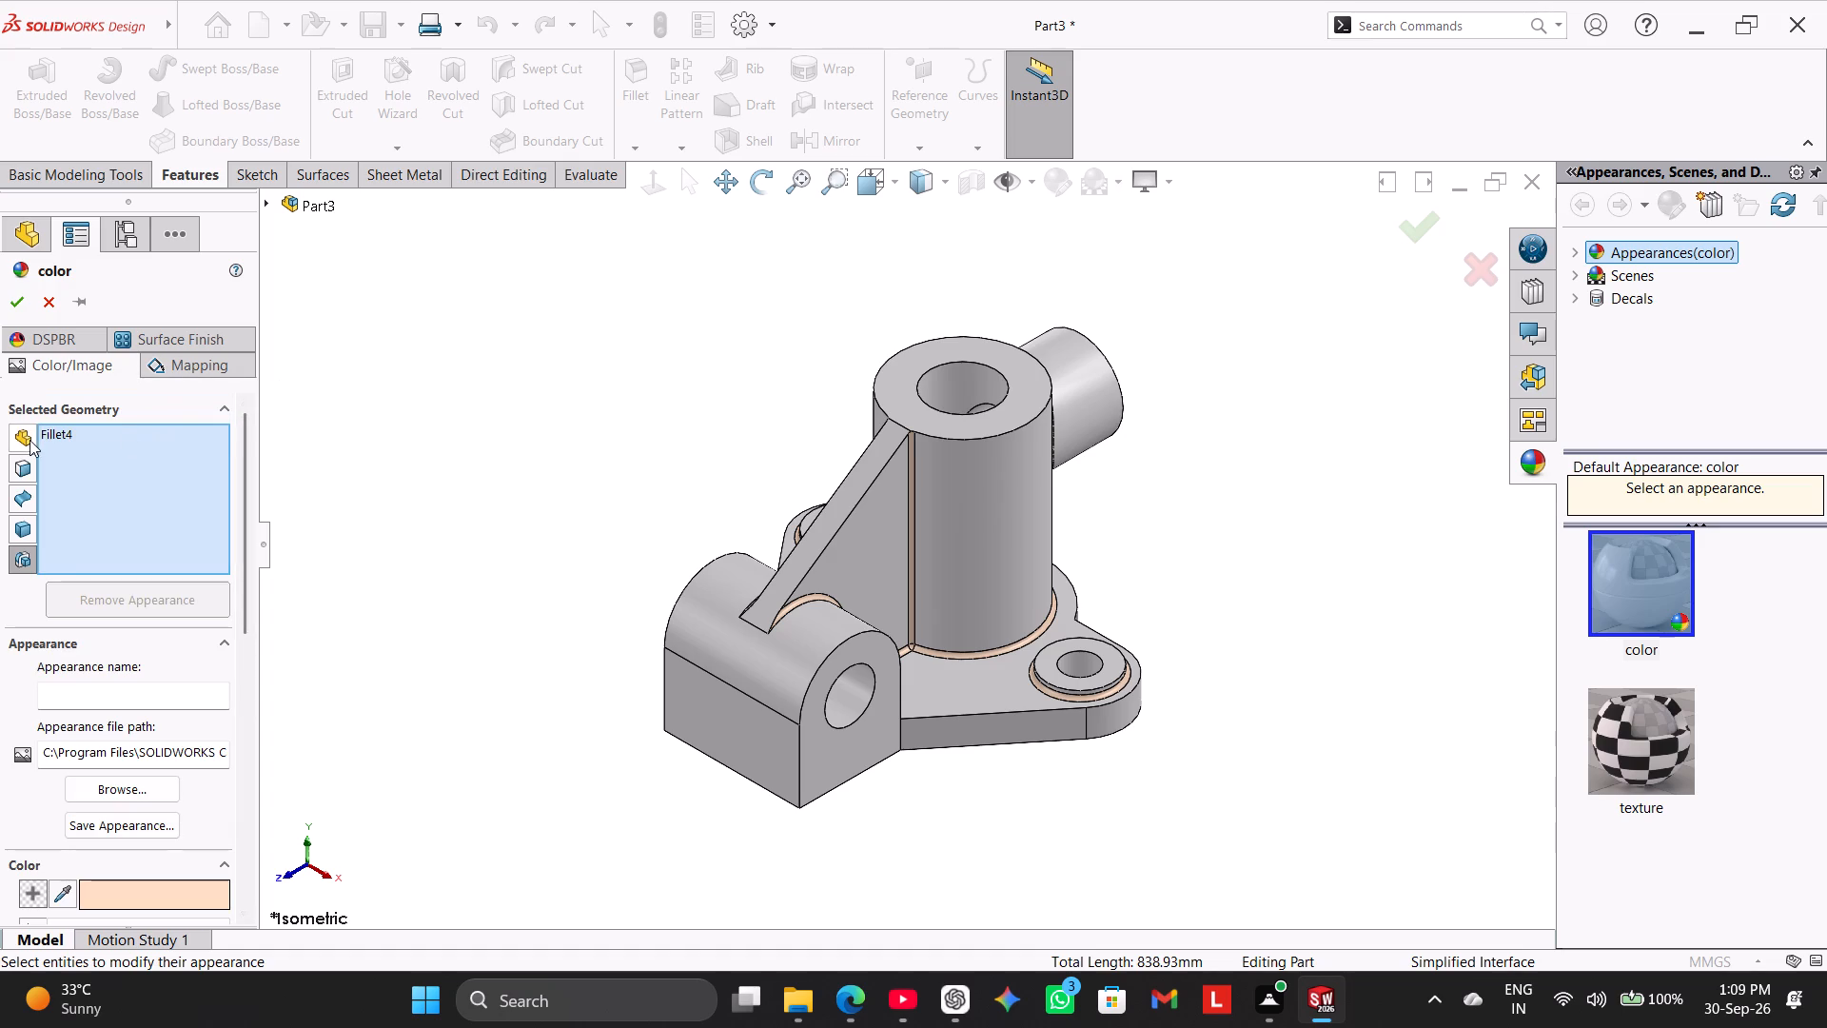
pyautogui.click(29, 440)
pyautogui.click(136, 431)
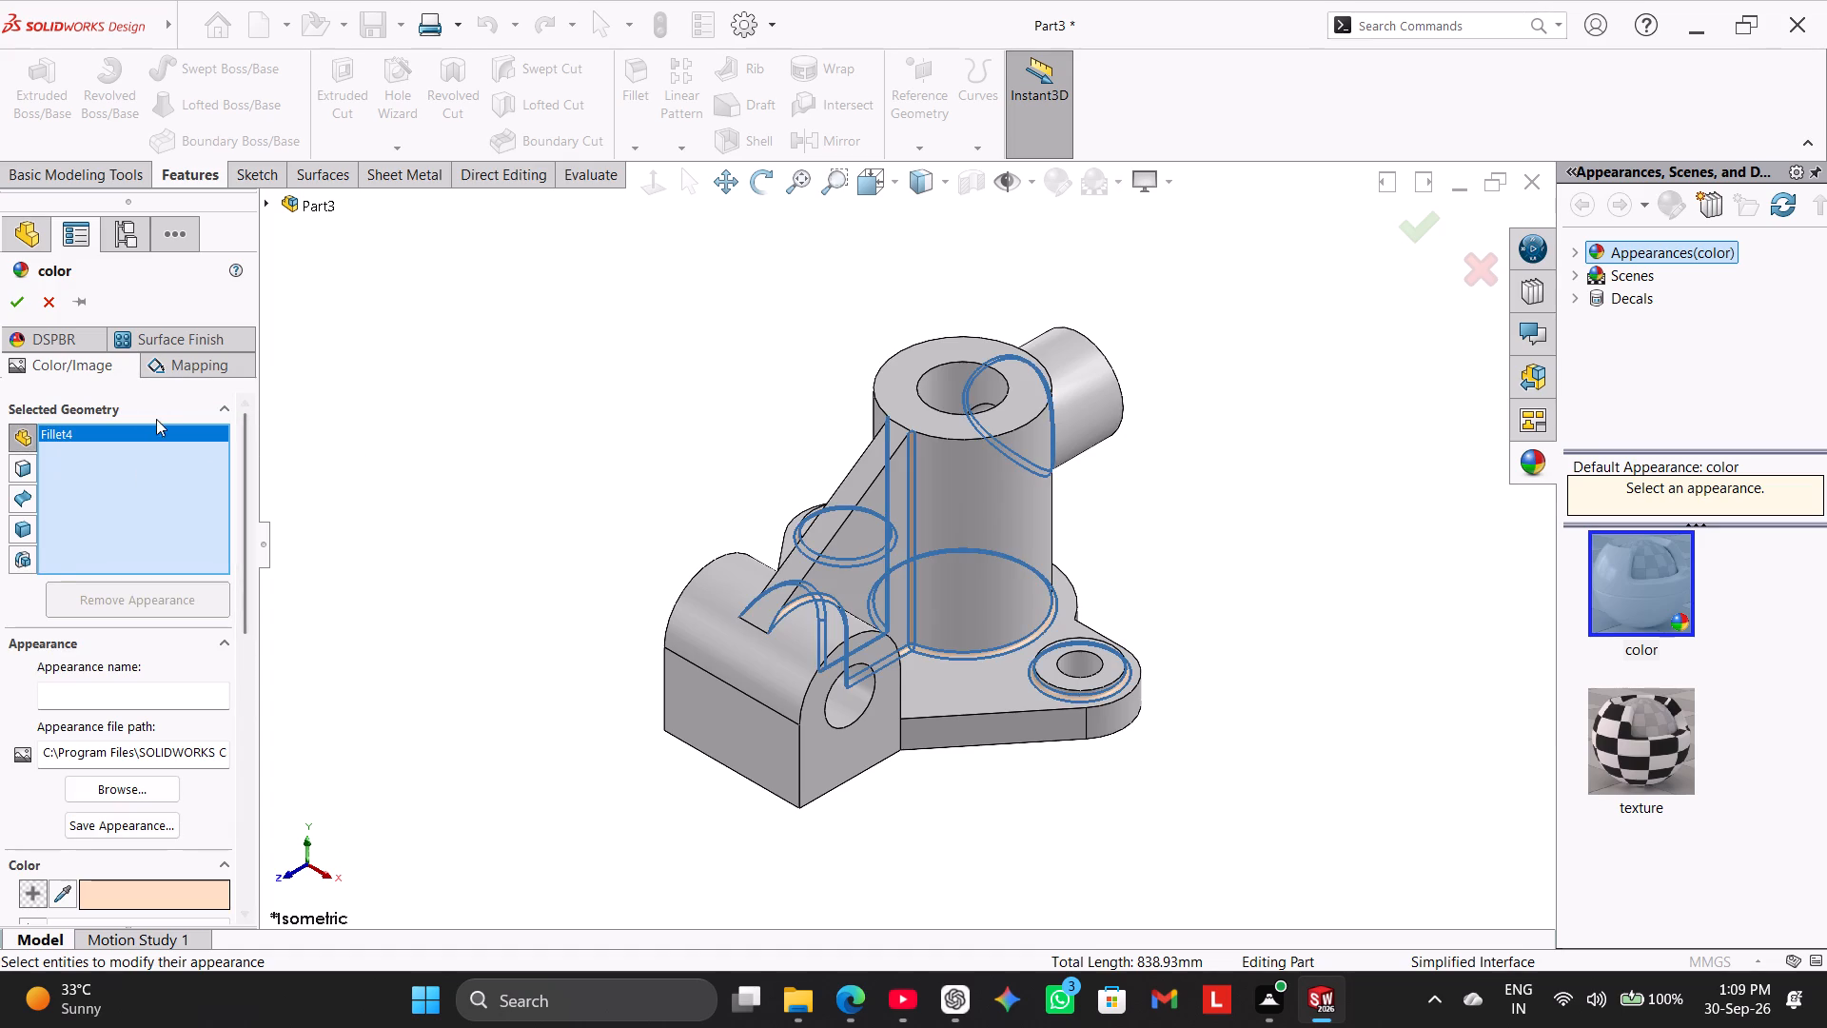
pyautogui.click(307, 206)
pyautogui.moveTo(246, 431); pyautogui.dragTo(256, 593)
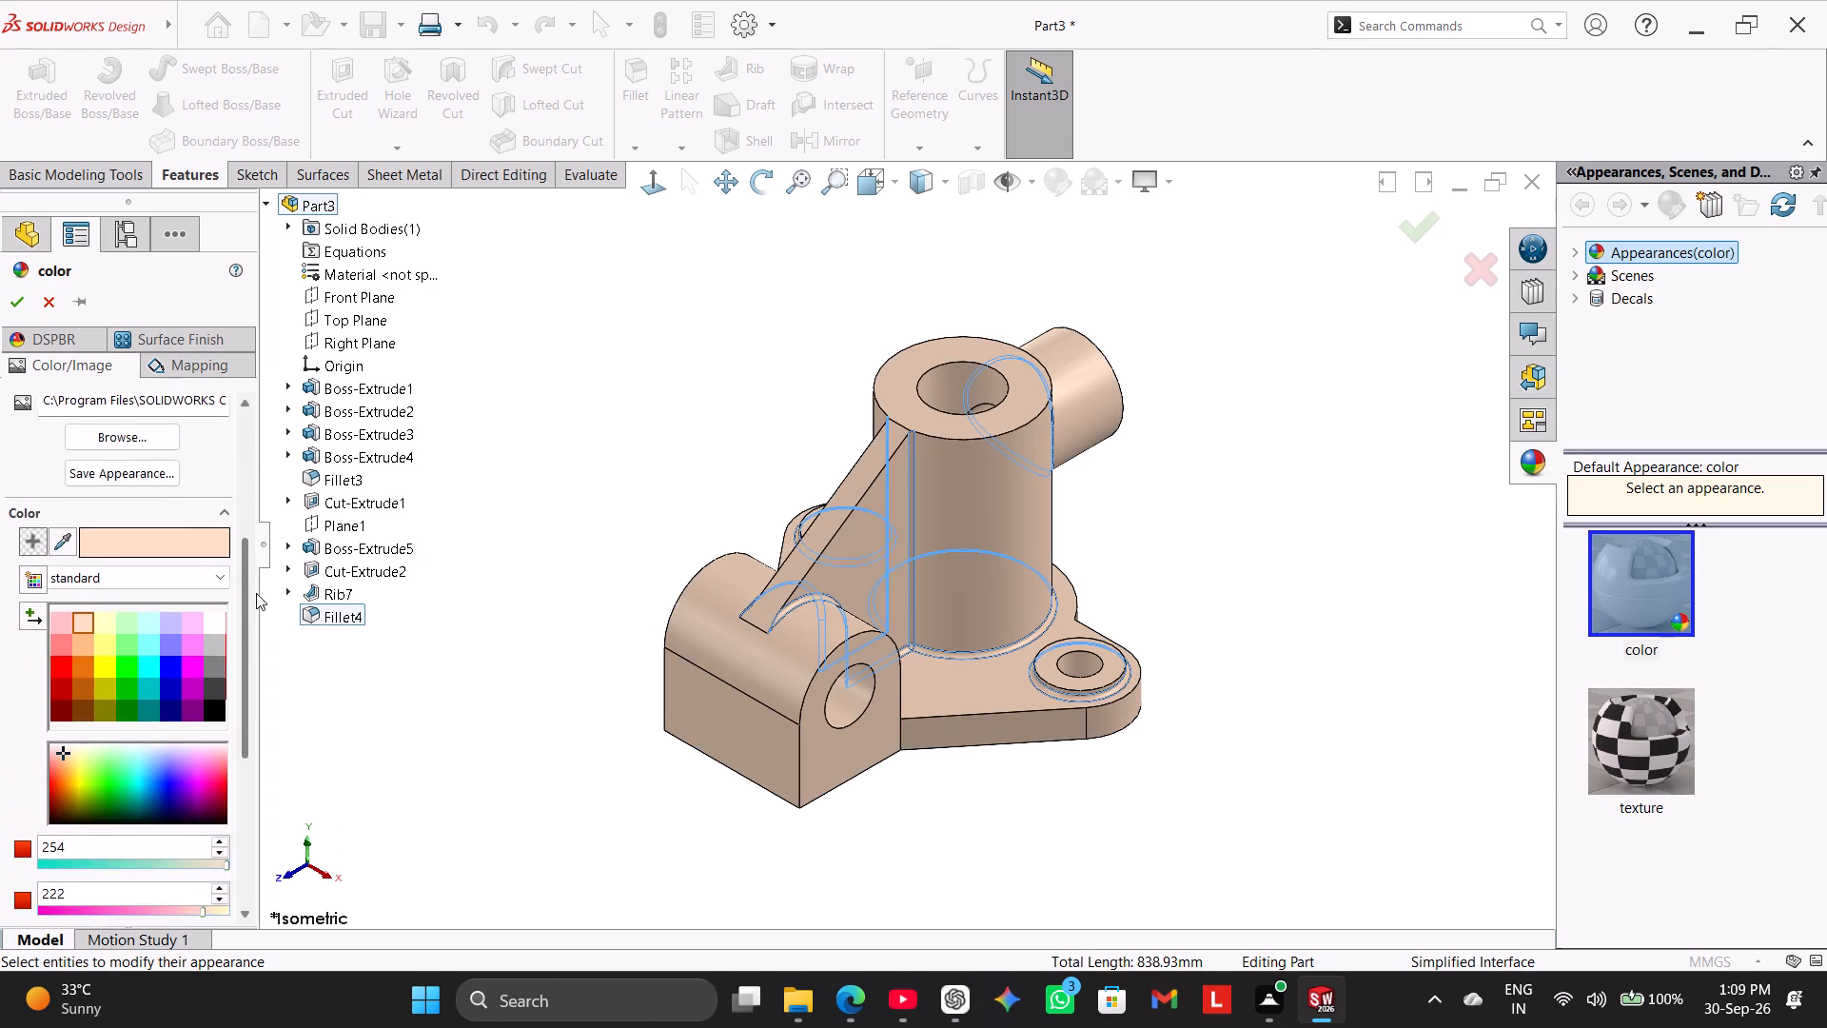
pyautogui.moveTo(256, 593); pyautogui.dragTo(256, 673)
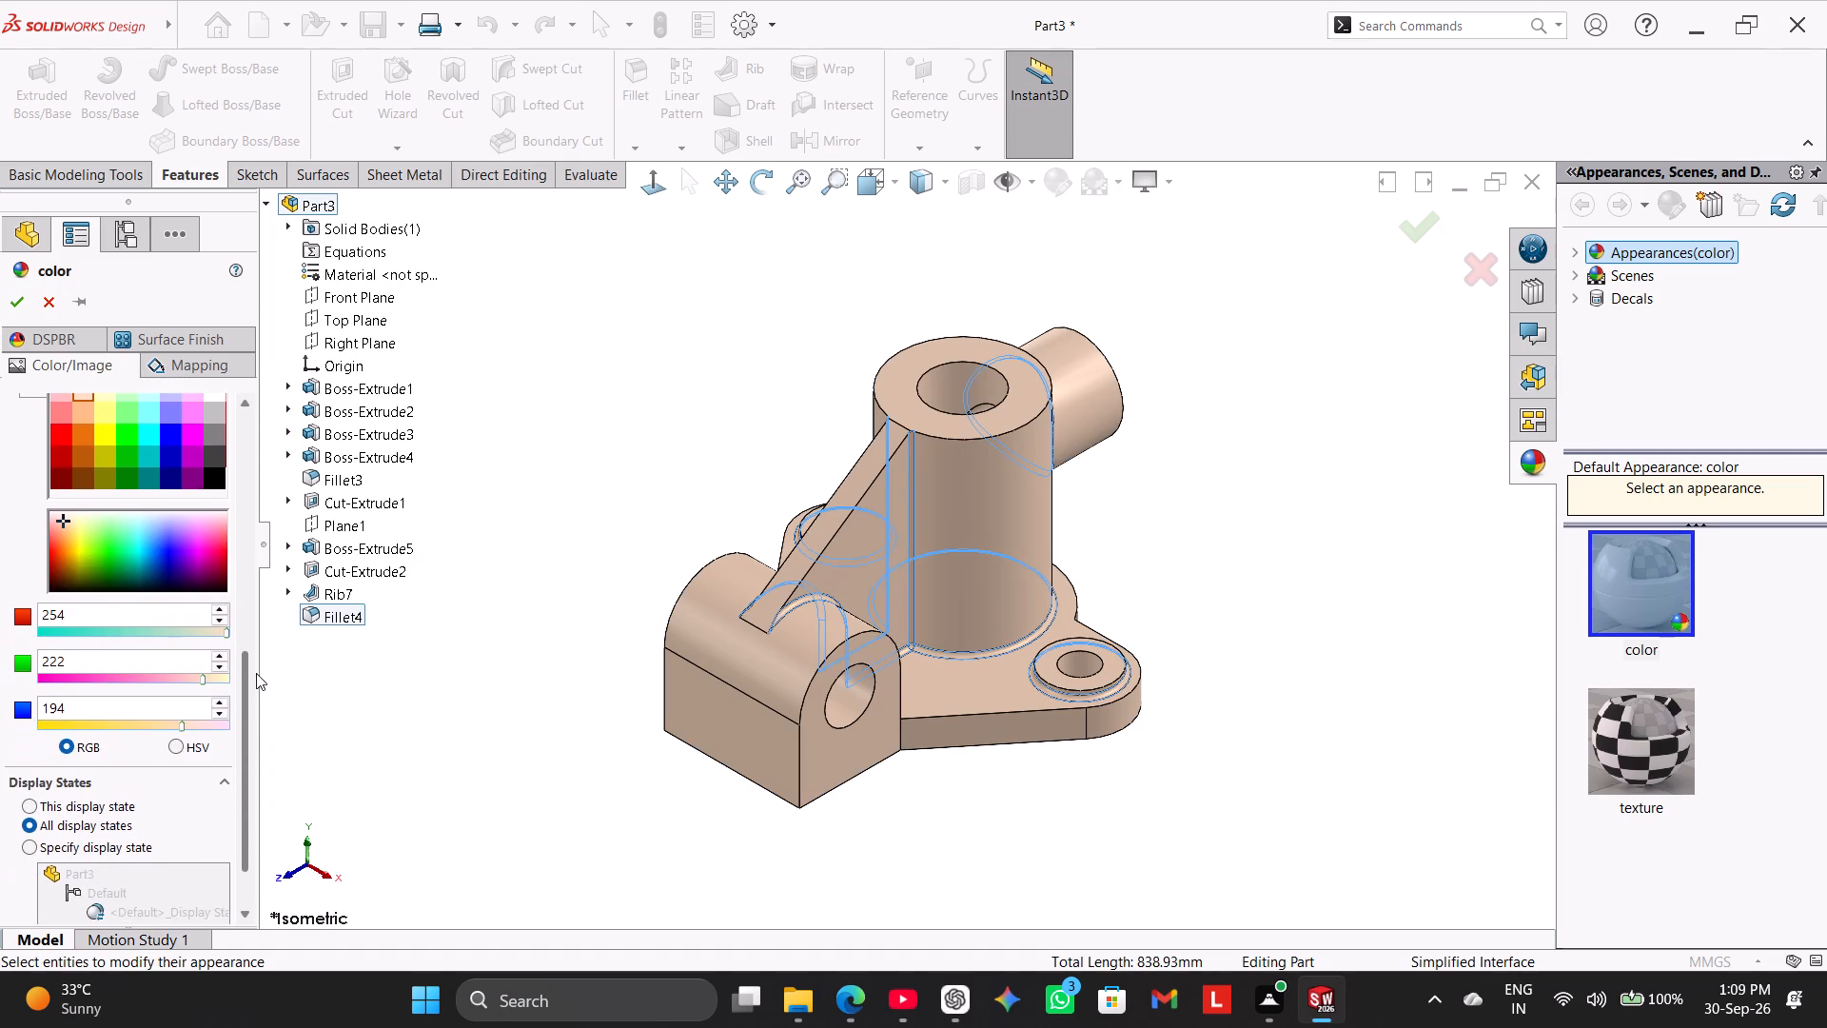
pyautogui.moveTo(256, 673); pyautogui.dragTo(257, 653)
pyautogui.click(79, 465)
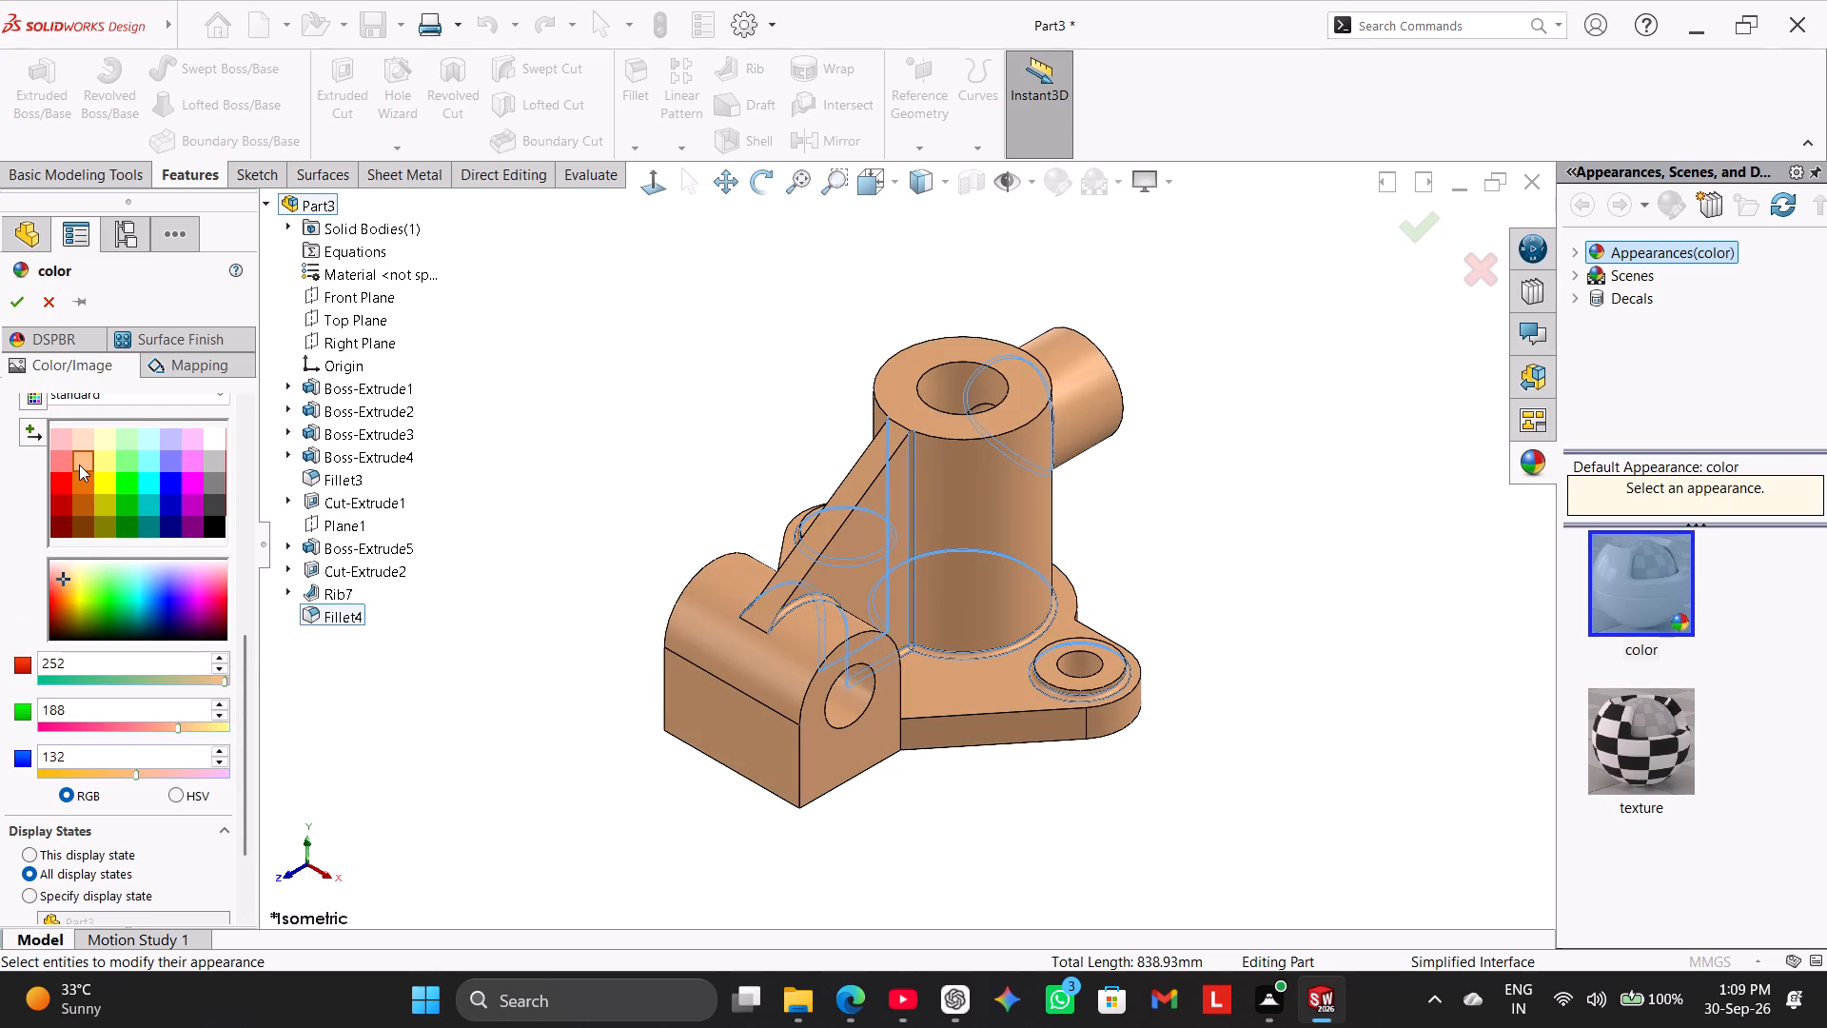
pyautogui.click(14, 306)
# Accept the light orange appearance for the part and close the colour settings.
pyautogui.moveTo(425, 568); pyautogui.dragTo(757, 382, button='right')
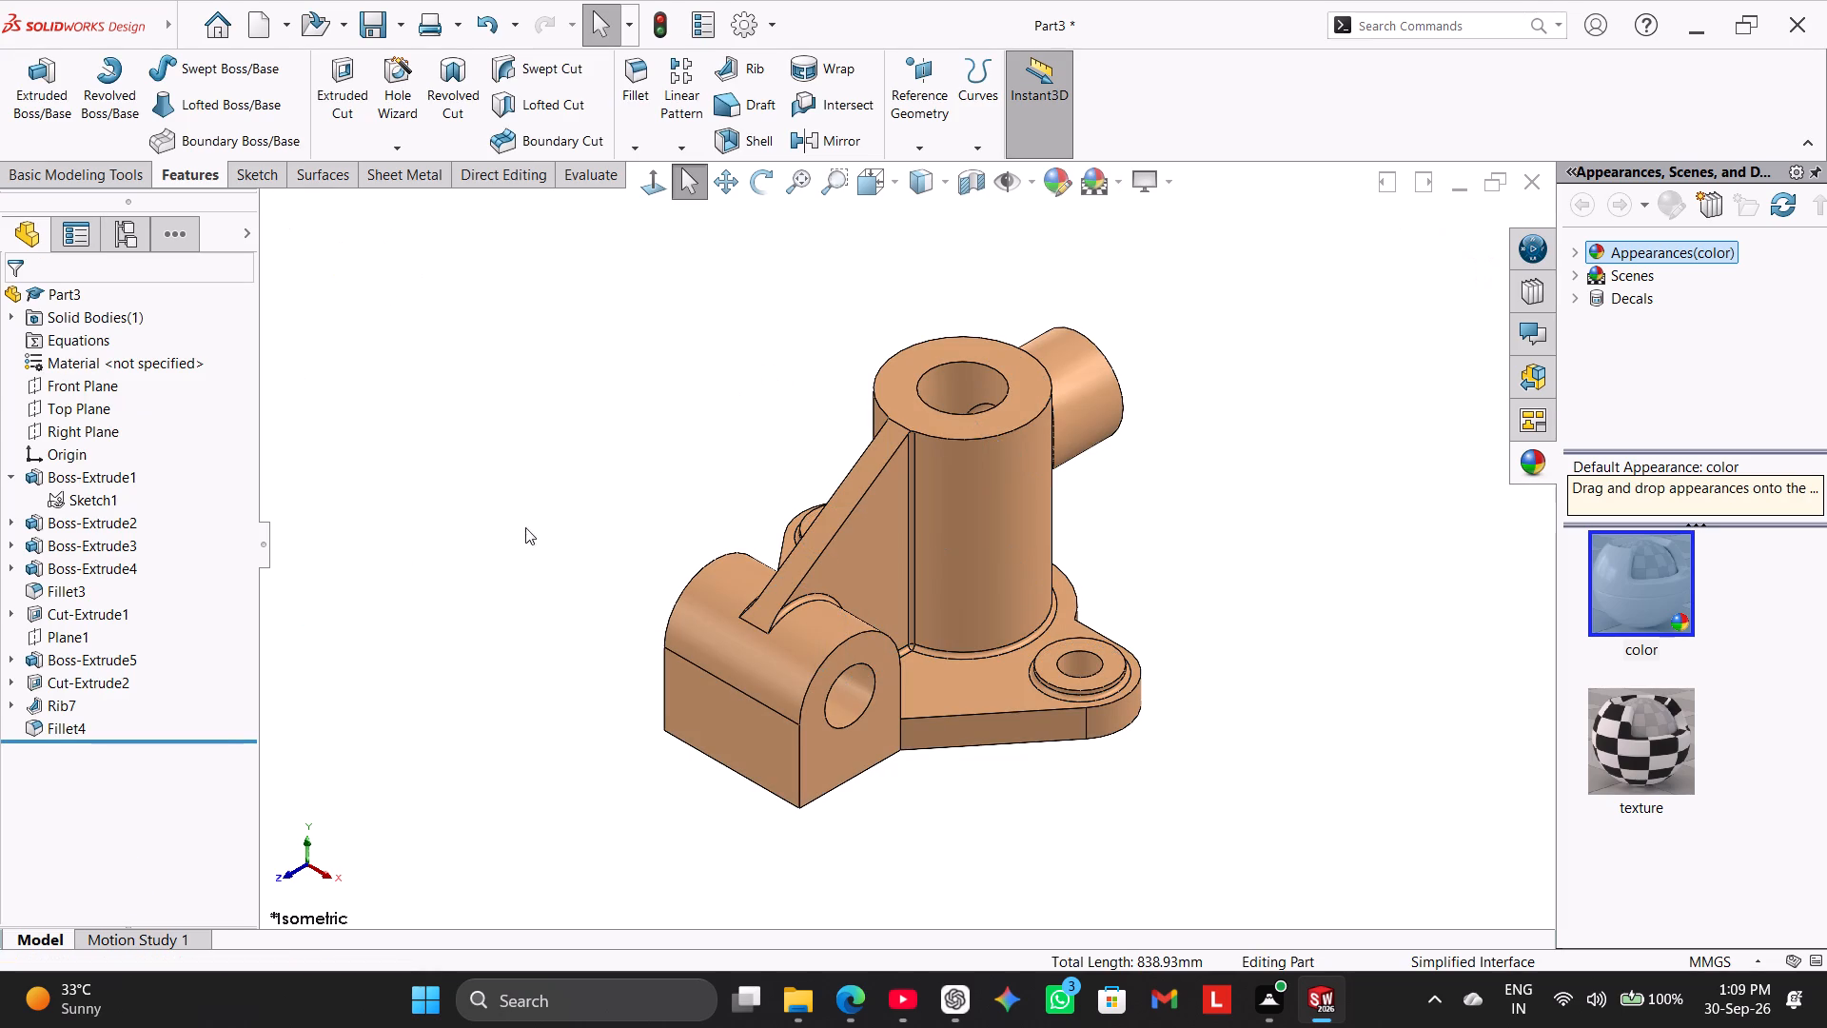
pyautogui.moveTo(538, 518); pyautogui.dragTo(859, 360, button='right')
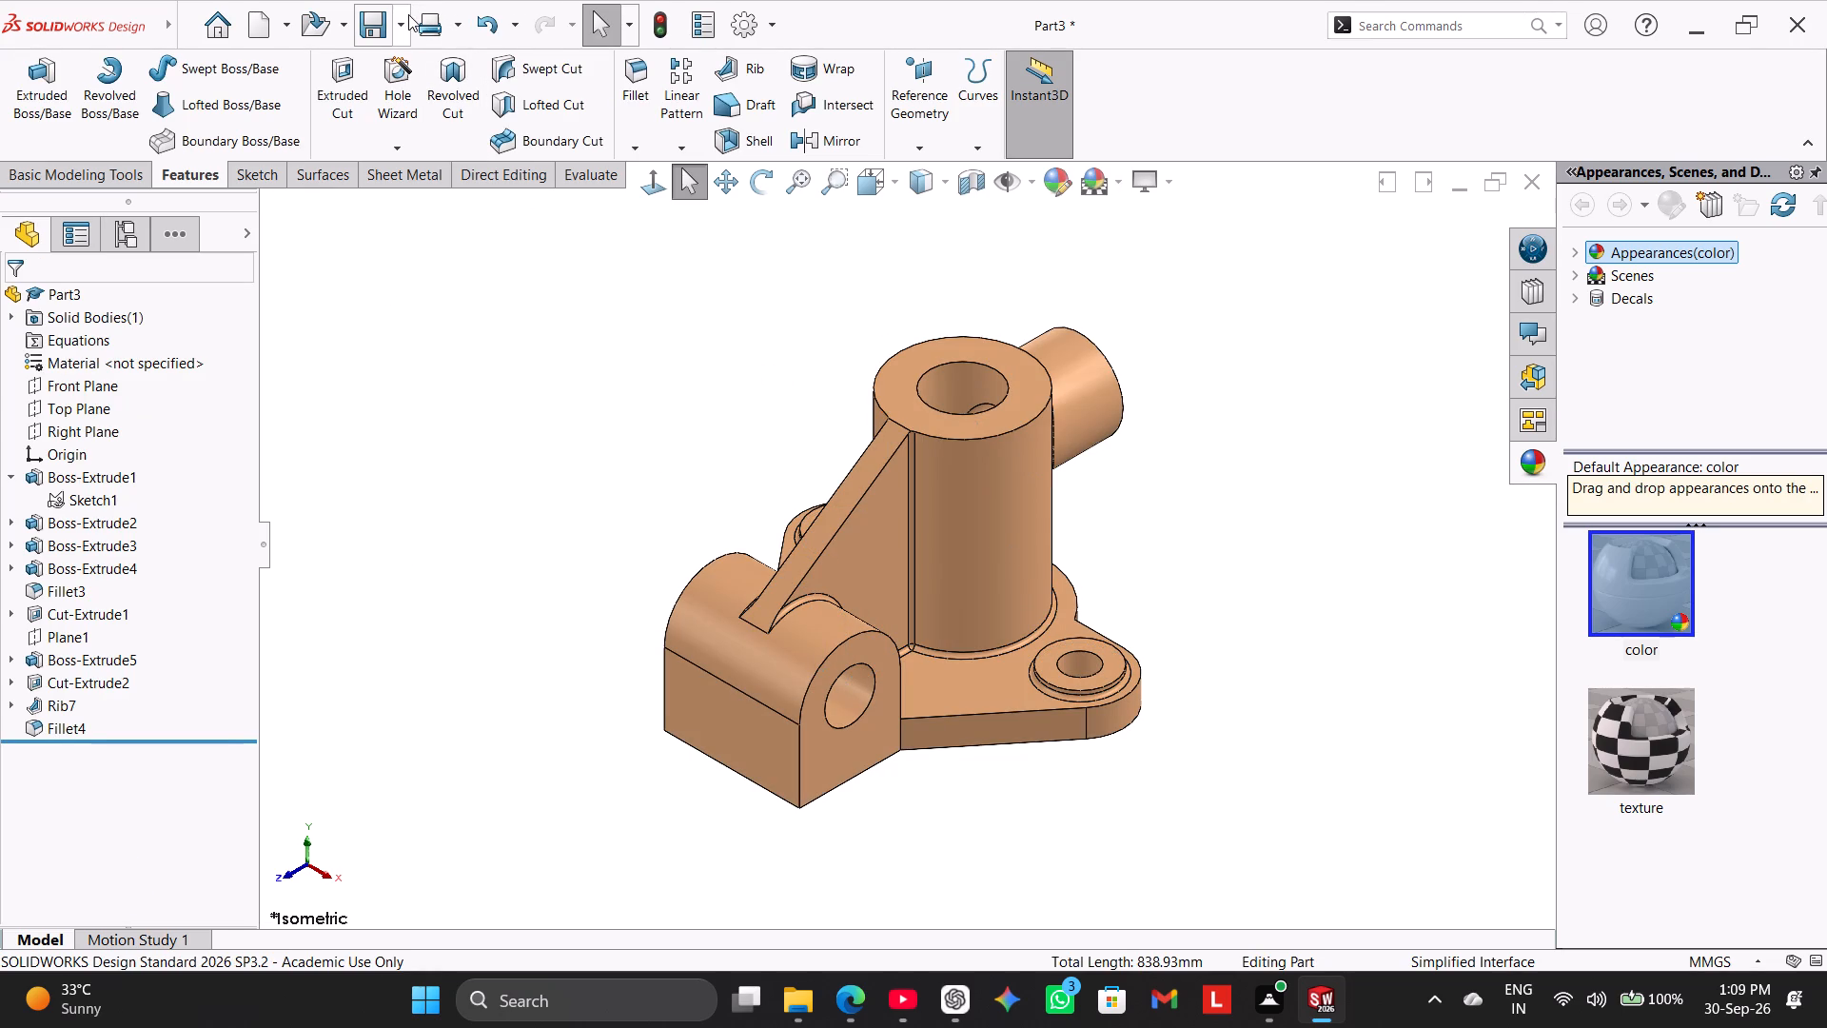
# Save the part as Pivot Support Housing in the Internship Works folder, copying the run name from the ChatGPT conversation in Edge.
pyautogui.click(405, 19)
pyautogui.click(423, 80)
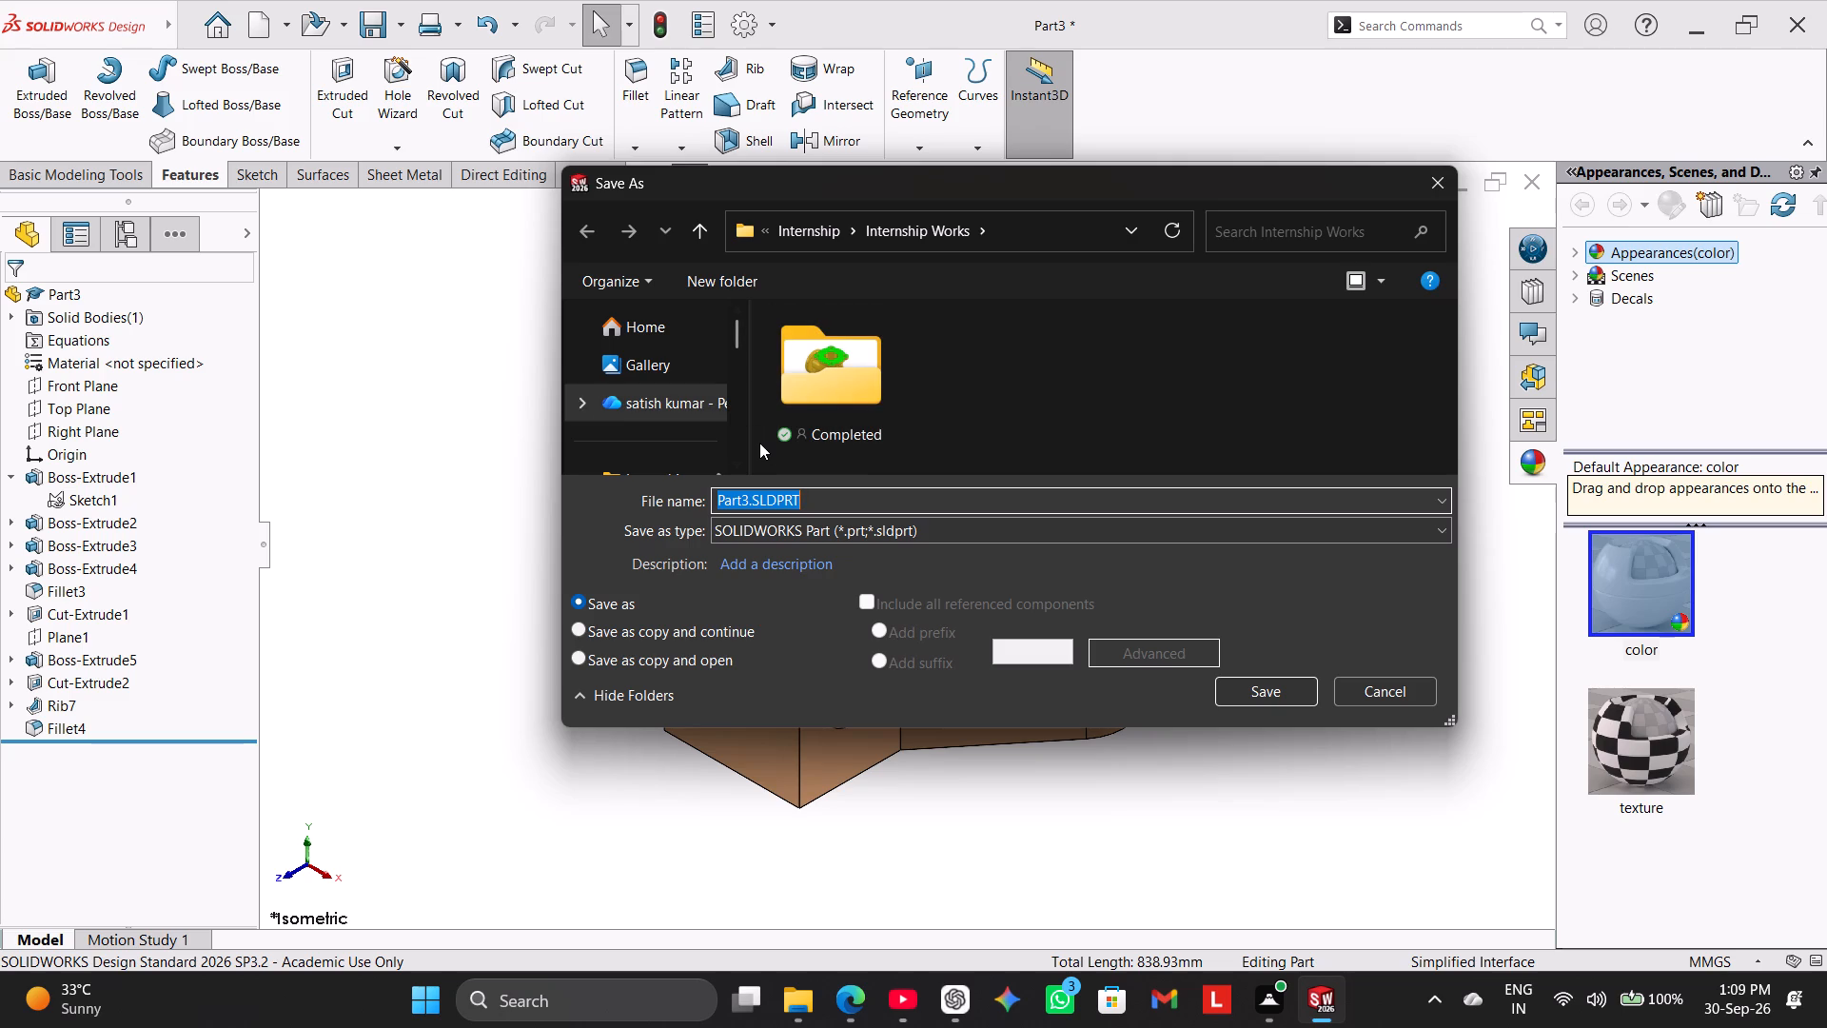
pyautogui.hotkey('ctrl', 'v')
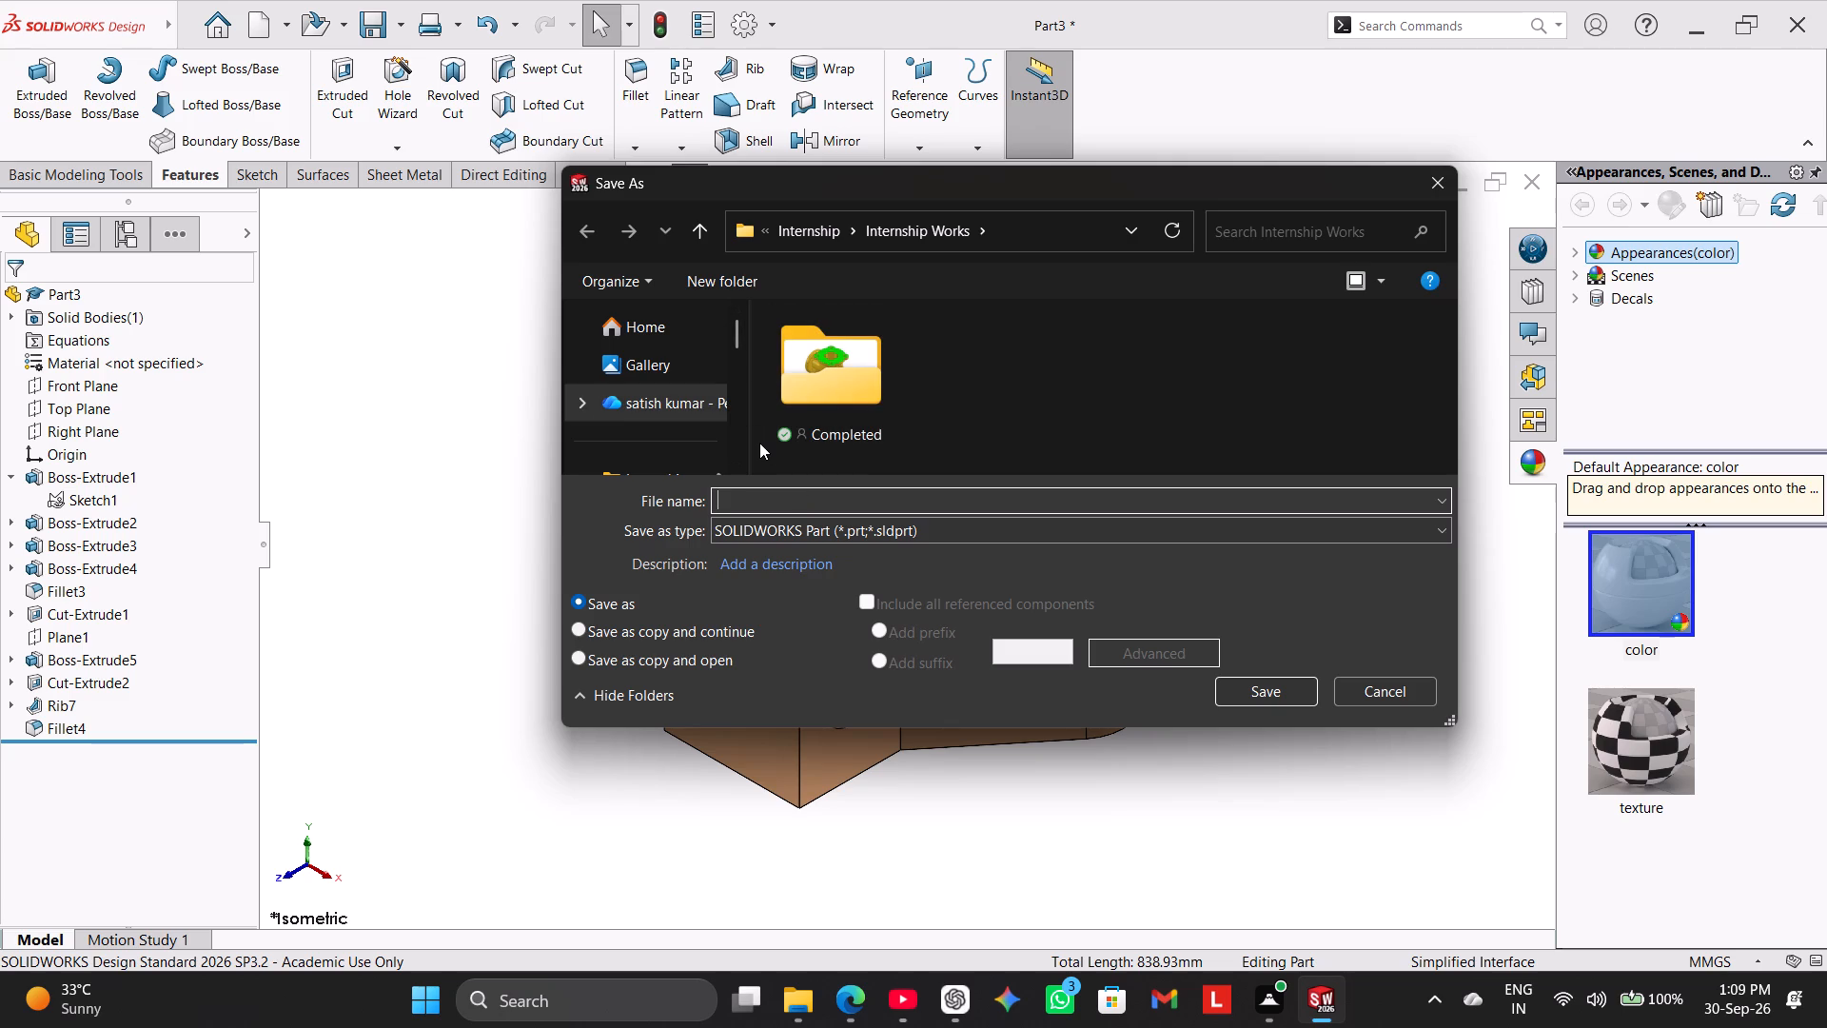
pyautogui.hotkey('ctrl', 'v')
pyautogui.hotkey('ctrl', 'v')
pyautogui.click(964, 1007)
pyautogui.click(958, 992)
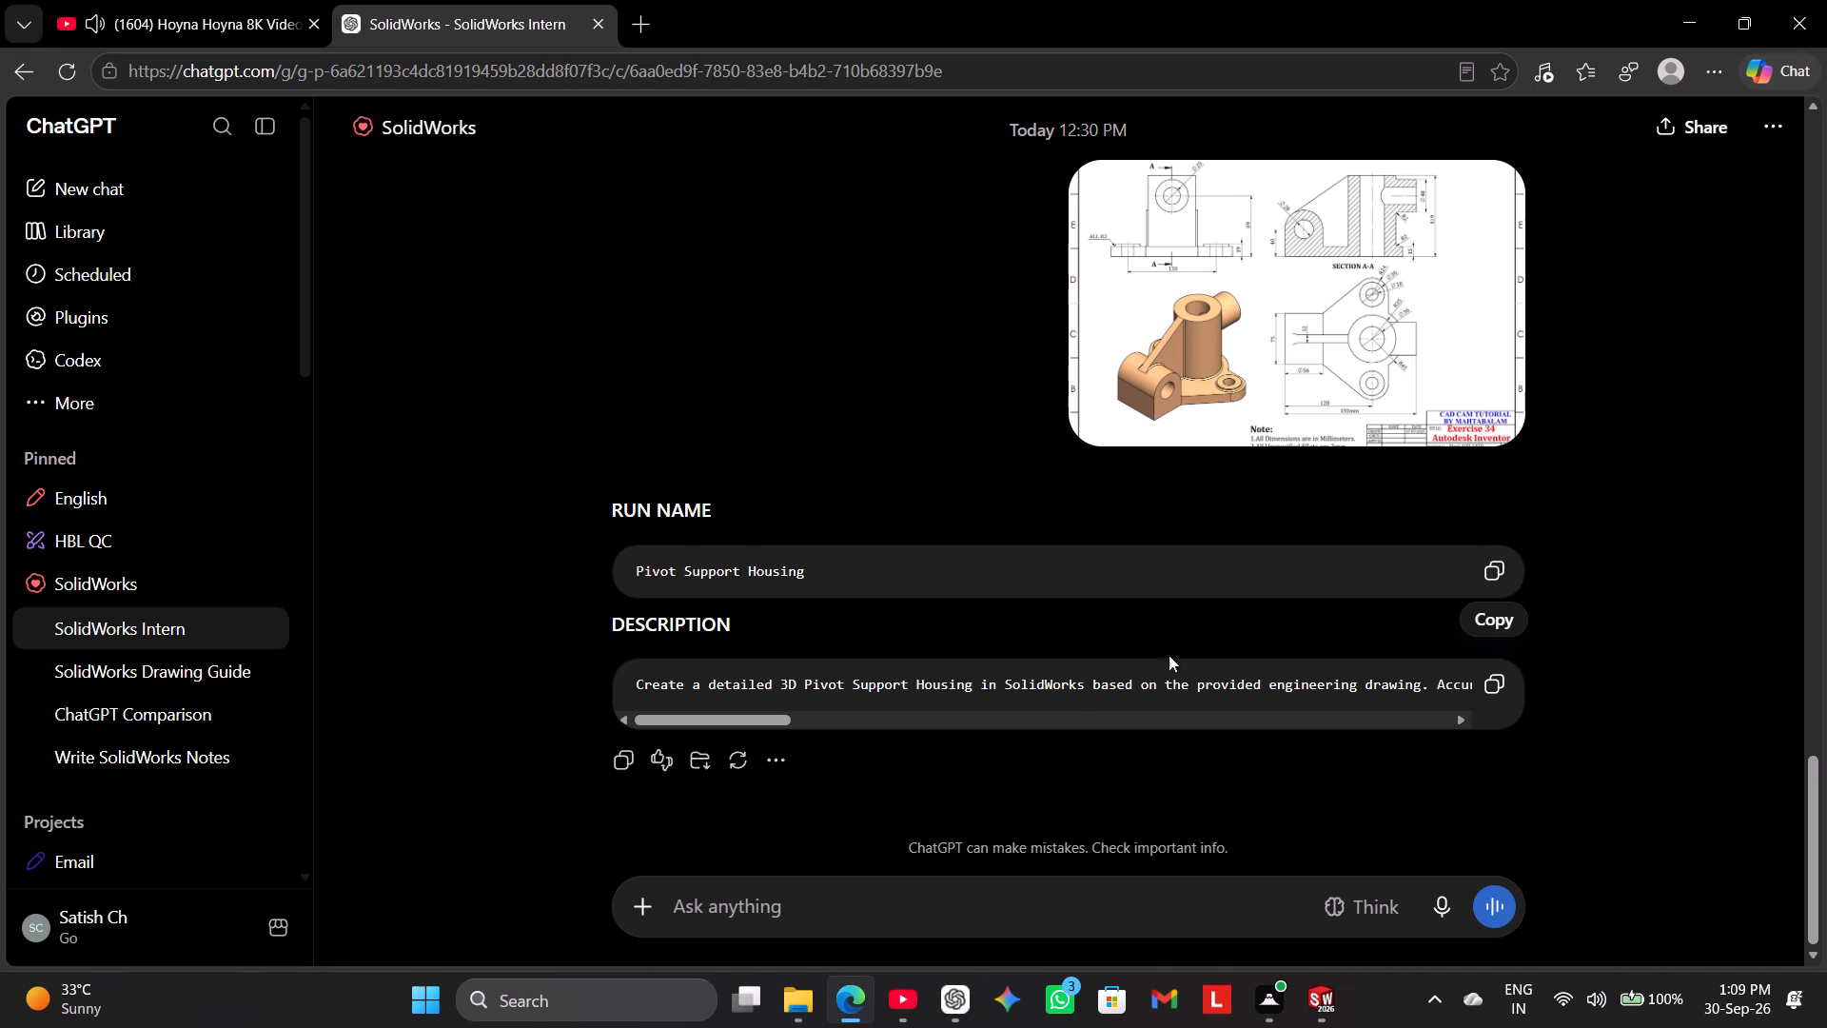
pyautogui.click(1482, 571)
pyautogui.click(1313, 997)
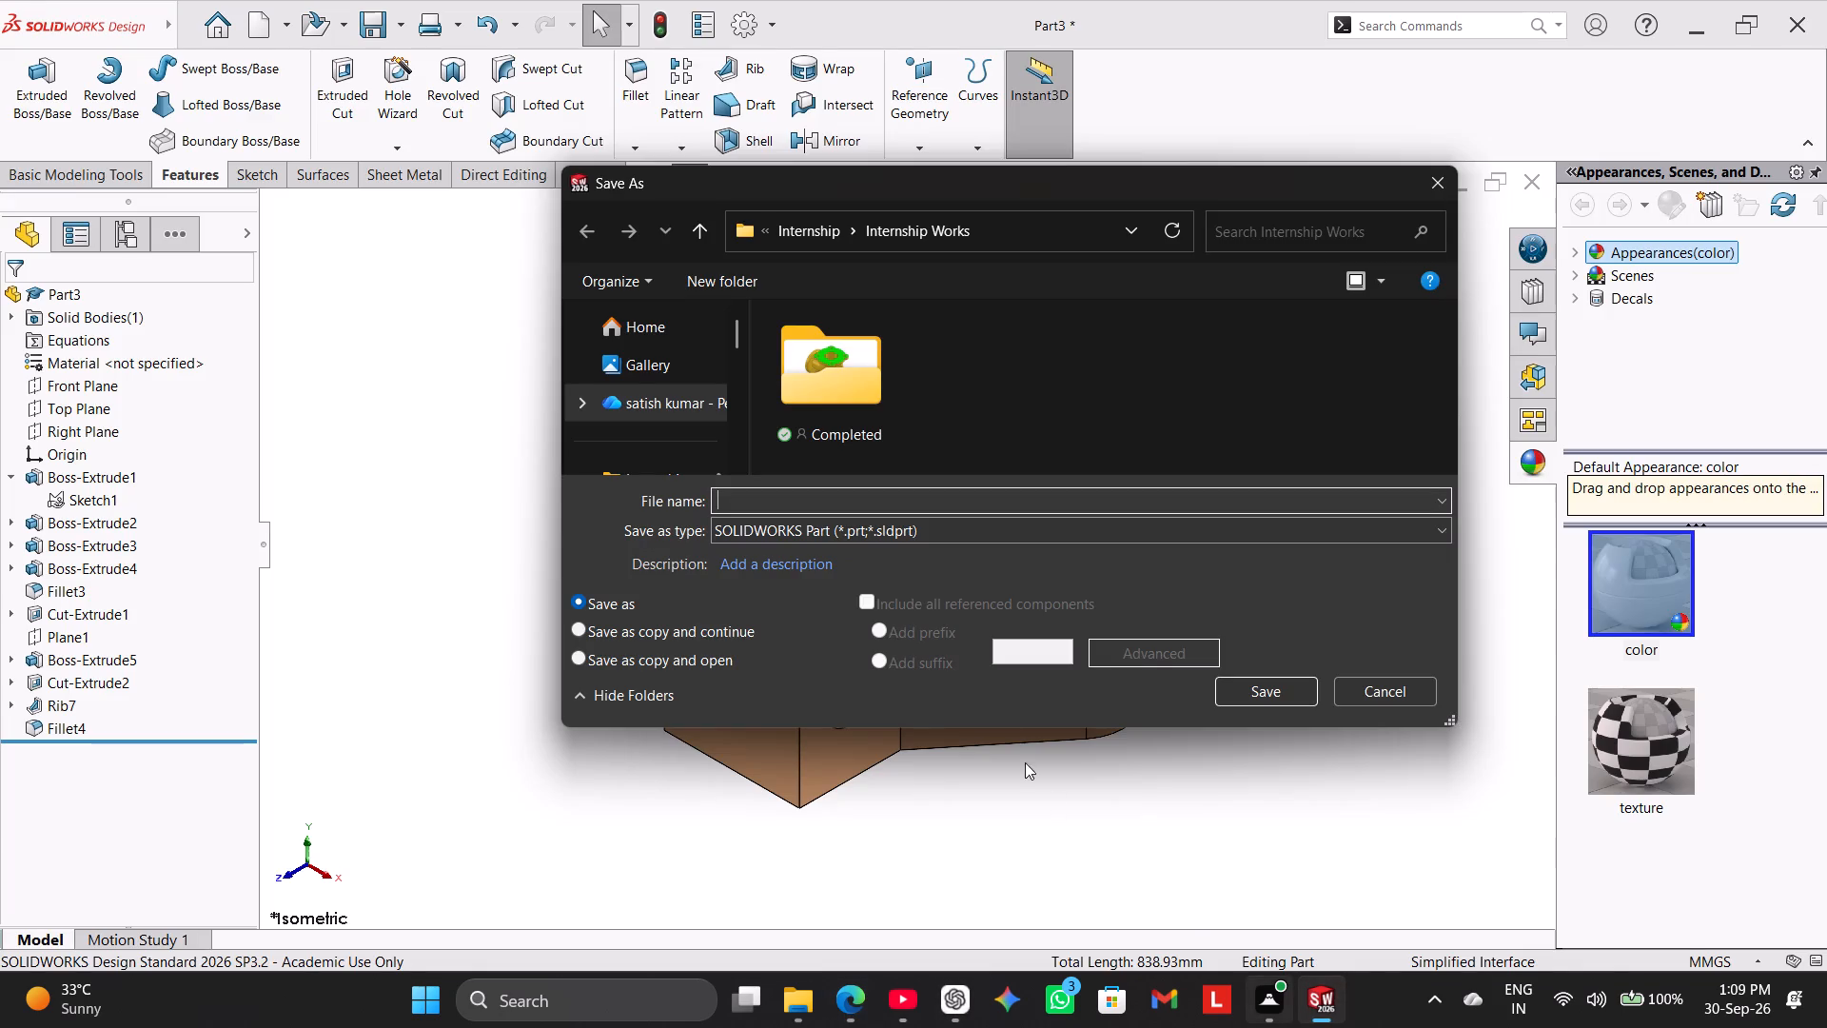
pyautogui.hotkey('ctrl', 'v')
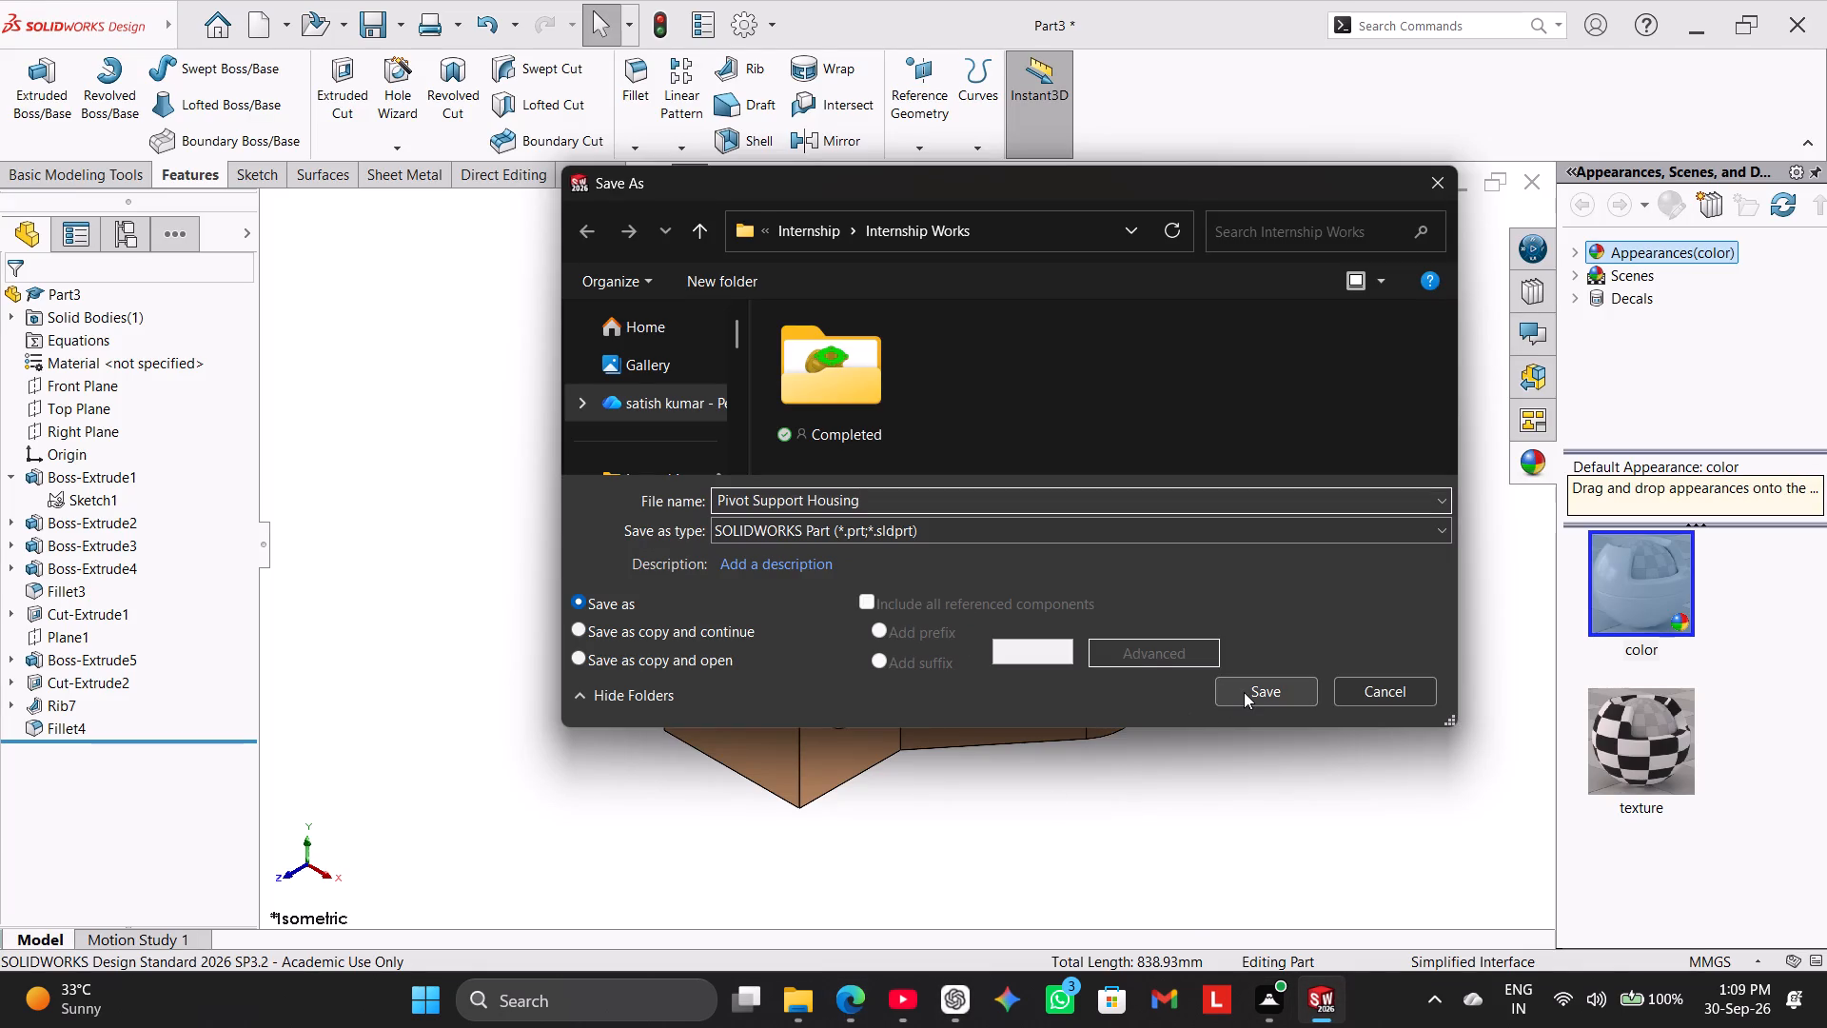
pyautogui.click(1244, 692)
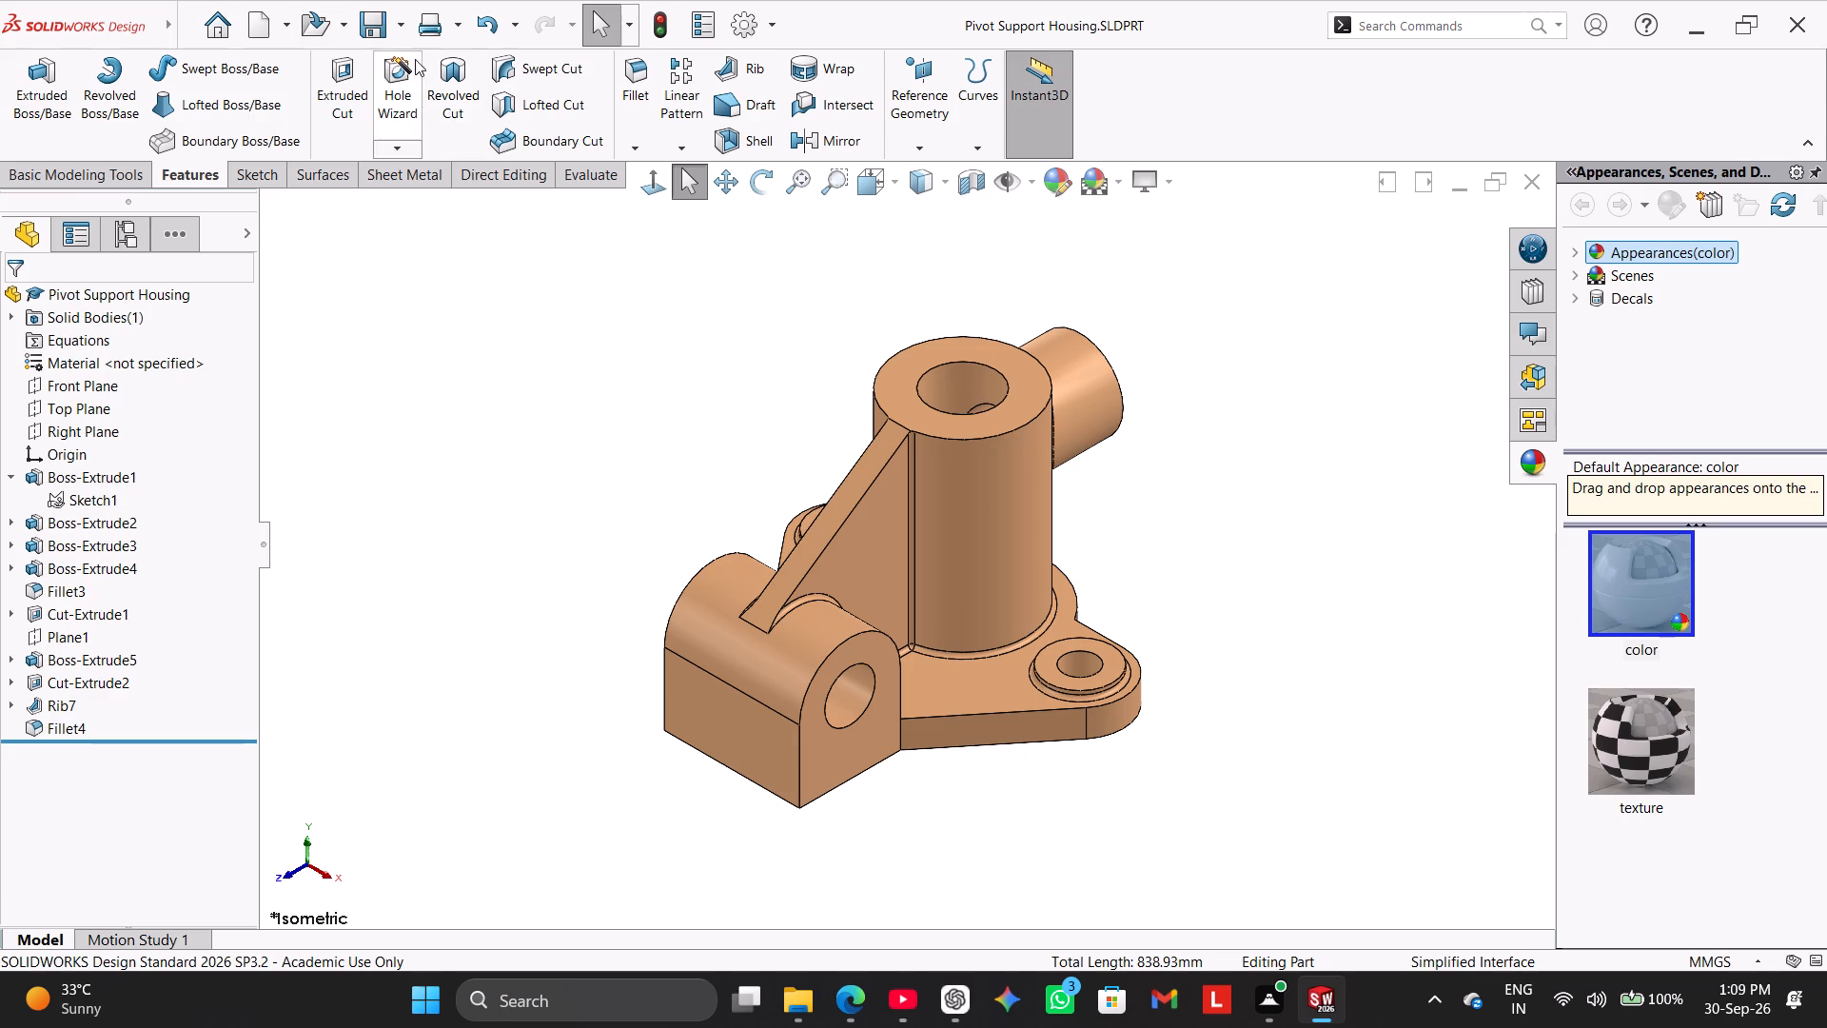
# Save a PDF version of the part as Pivot Support Housing.pdf in the Internship Works folder.
pyautogui.click(400, 11)
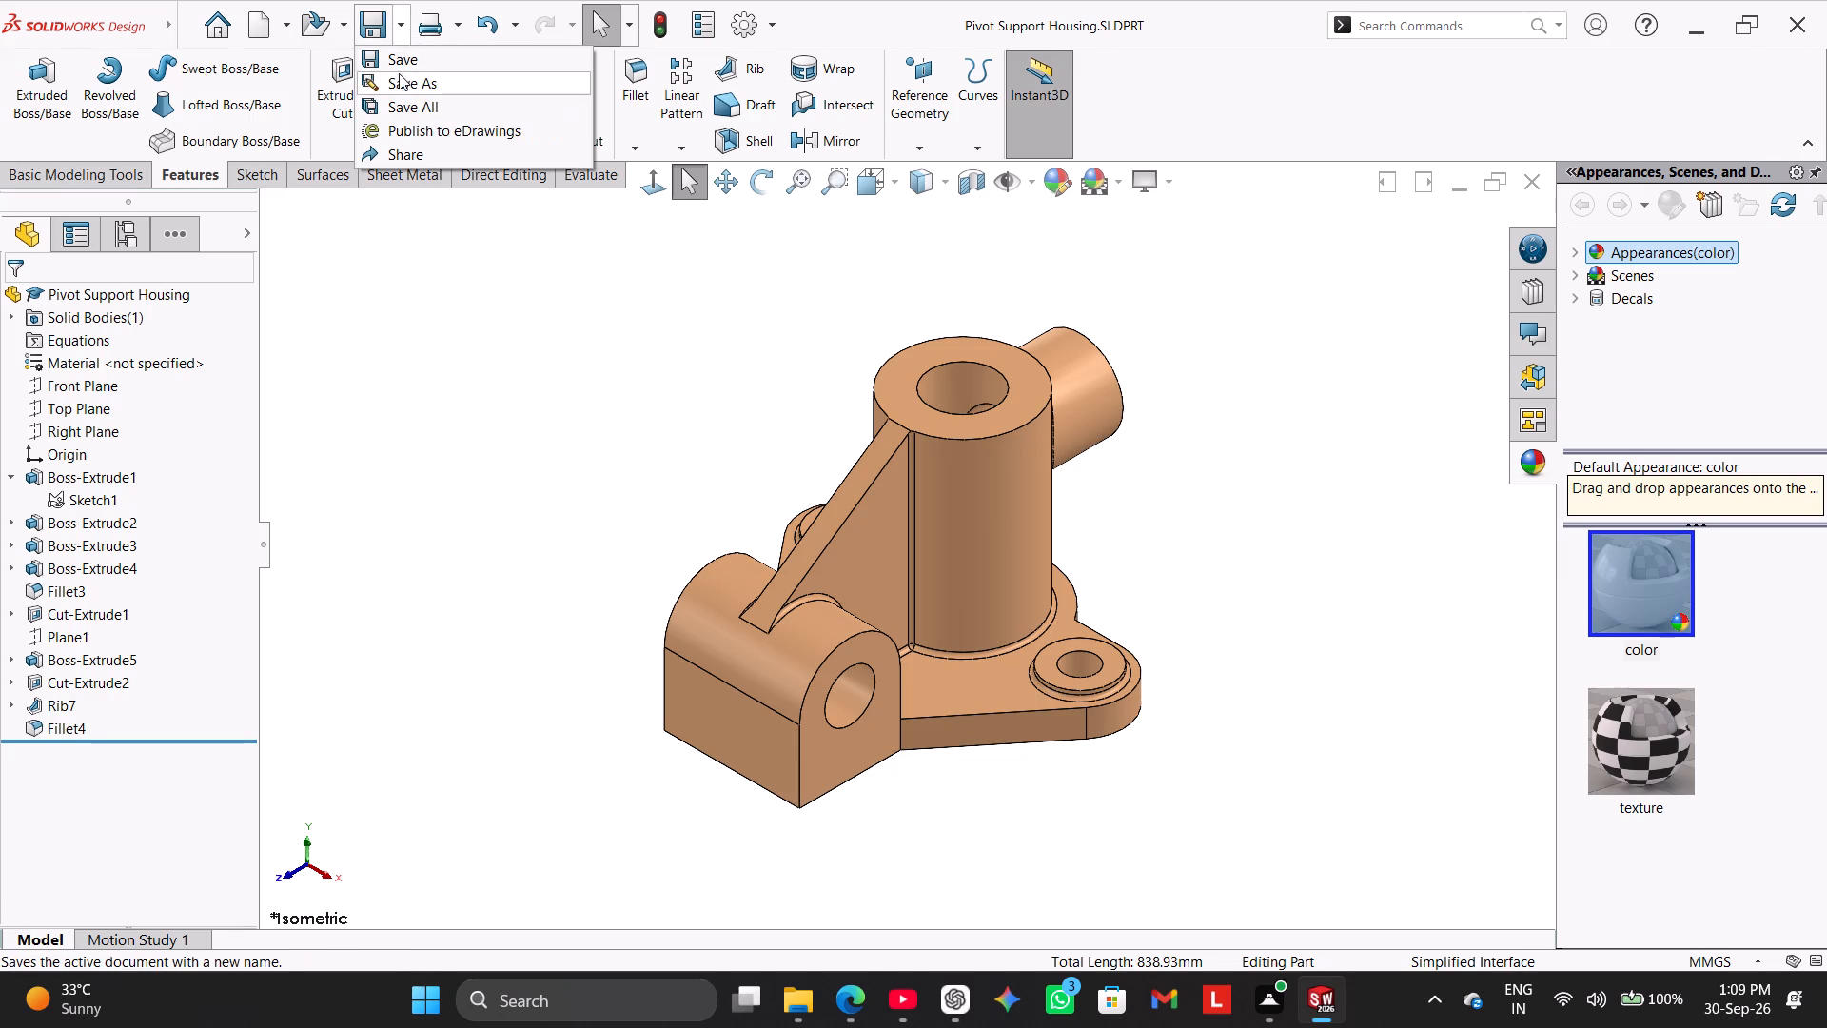
pyautogui.click(403, 80)
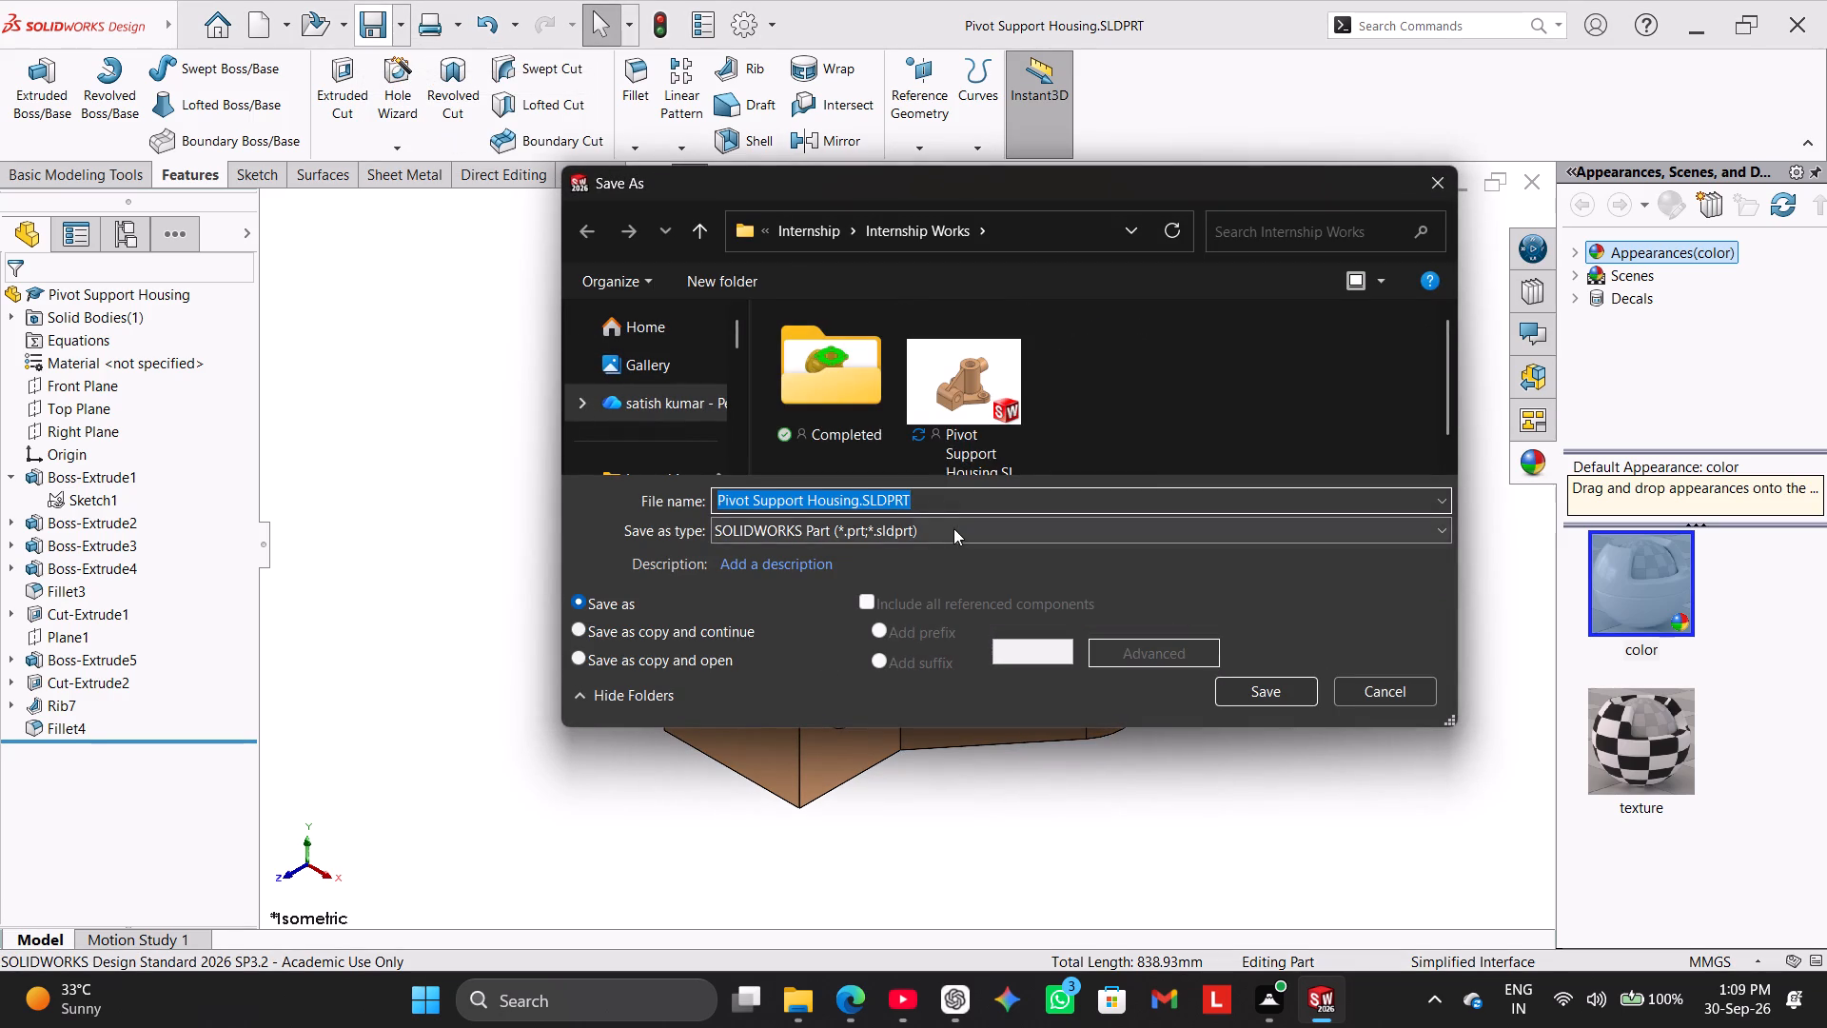
pyautogui.click(954, 528)
pyautogui.click(941, 184)
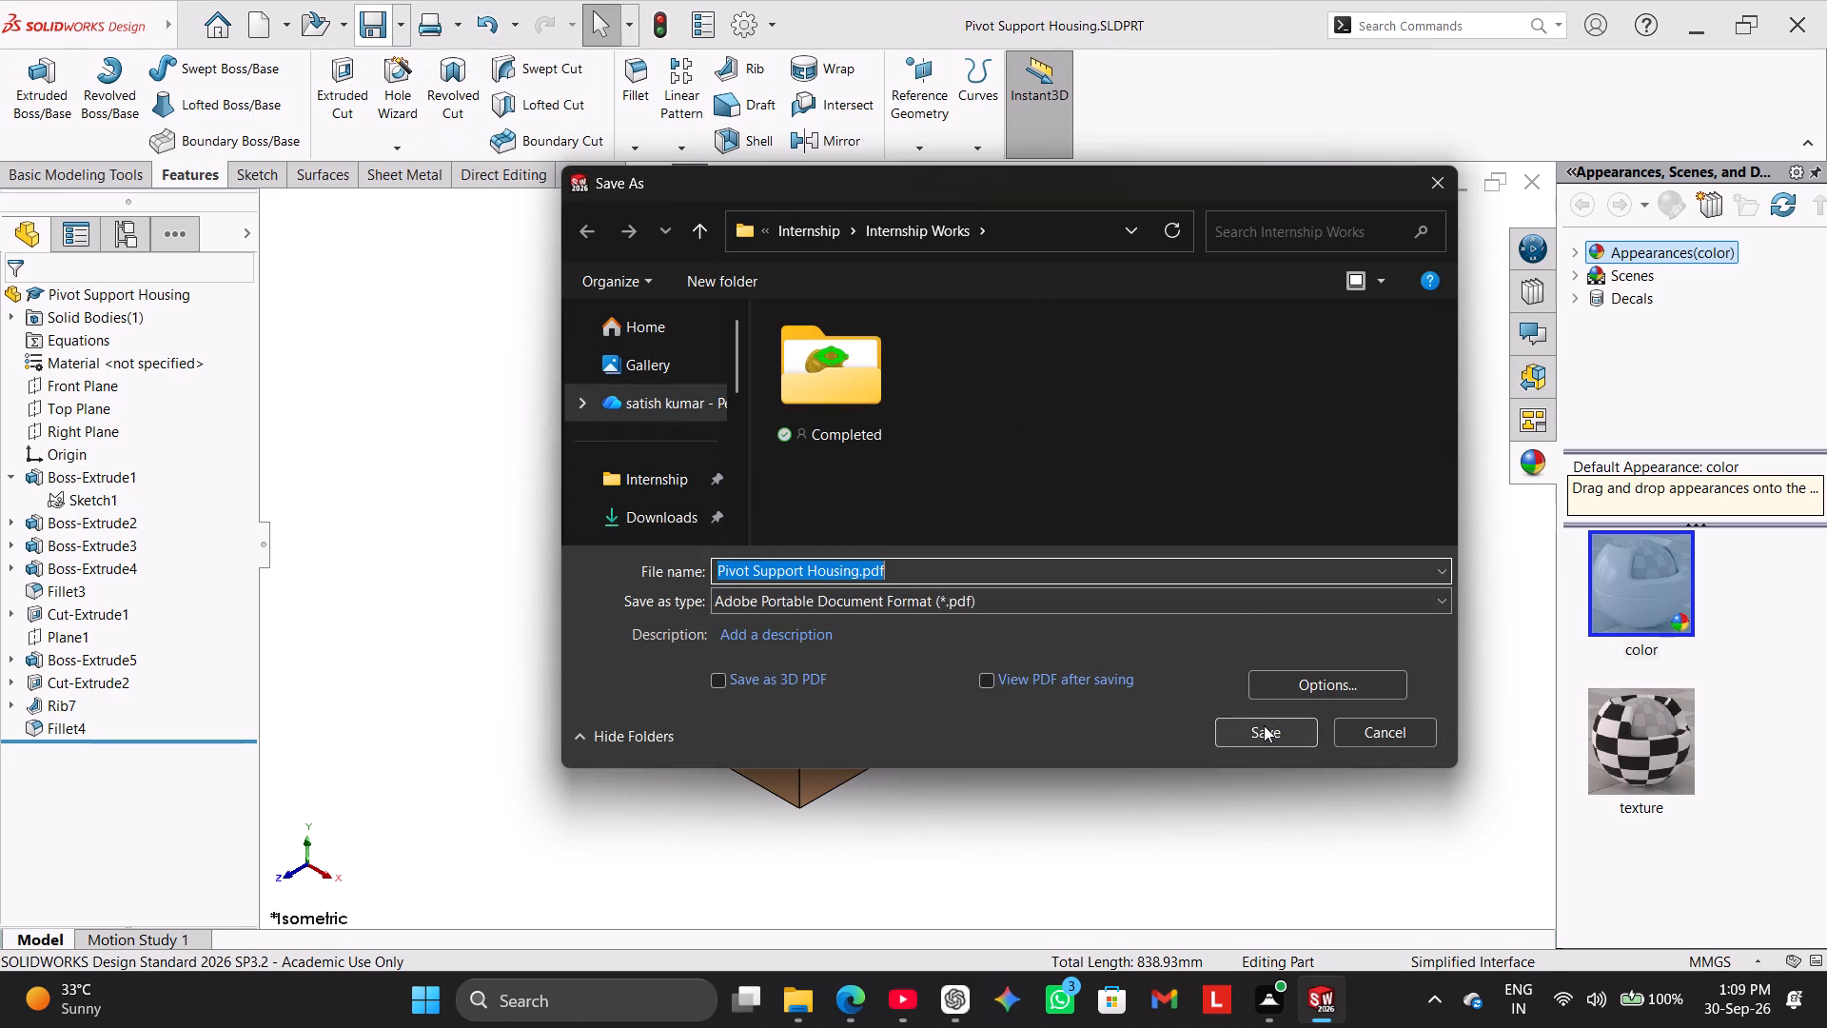
pyautogui.click(1264, 725)
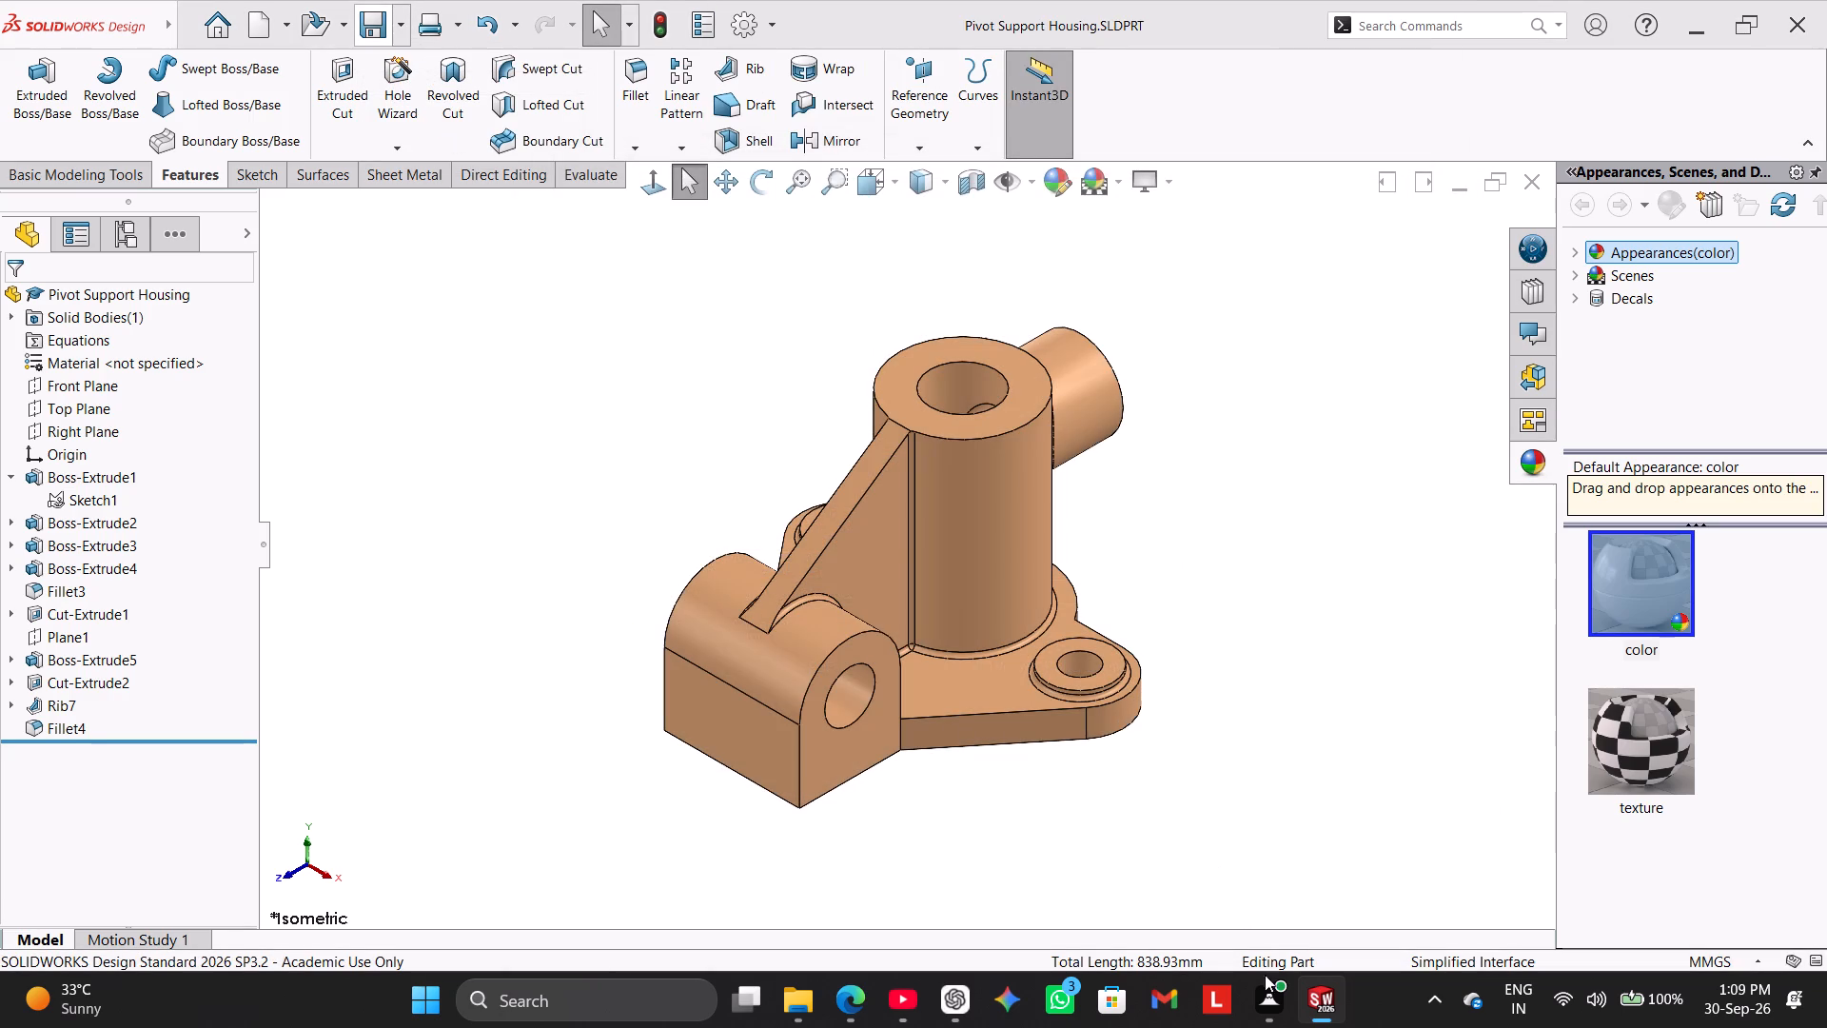